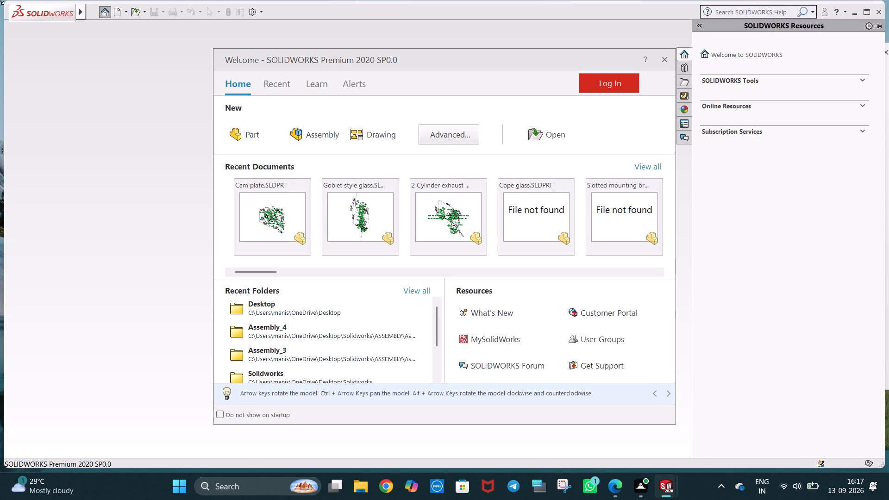
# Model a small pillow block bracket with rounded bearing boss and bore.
# Dismiss the welcome window and create a new part document.
pyautogui.click(667, 59)
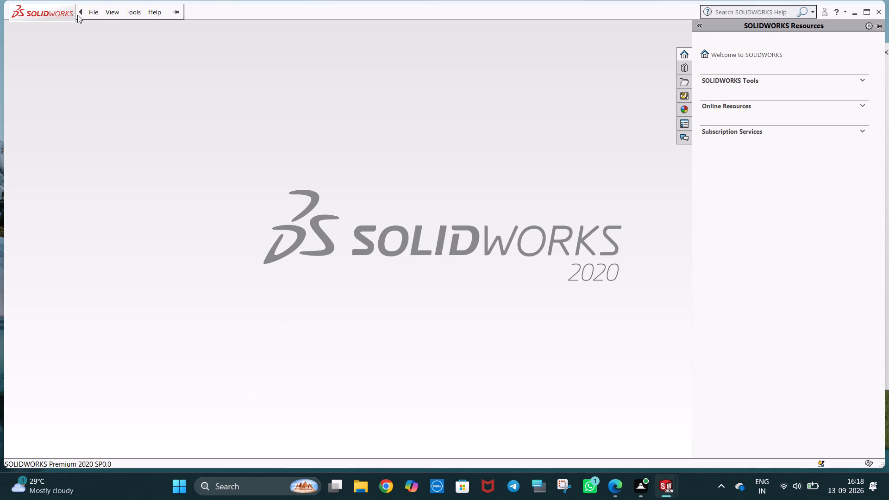
pyautogui.click(294, 83)
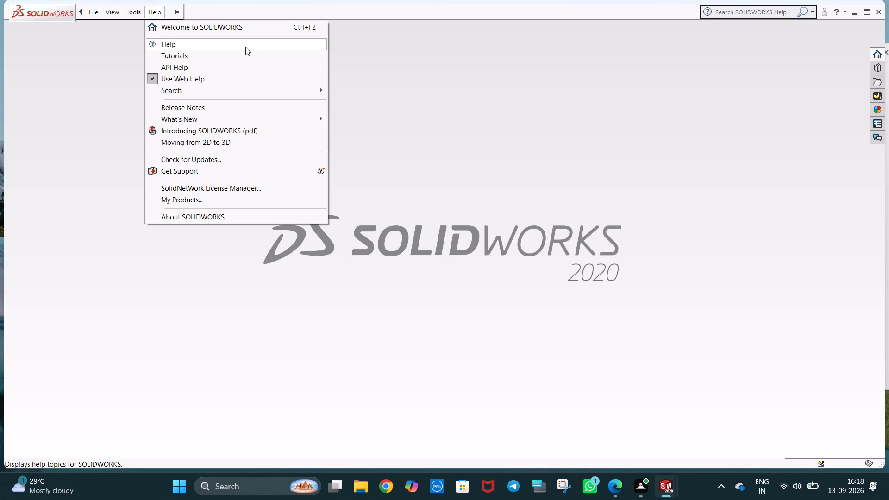
pyautogui.click(401, 77)
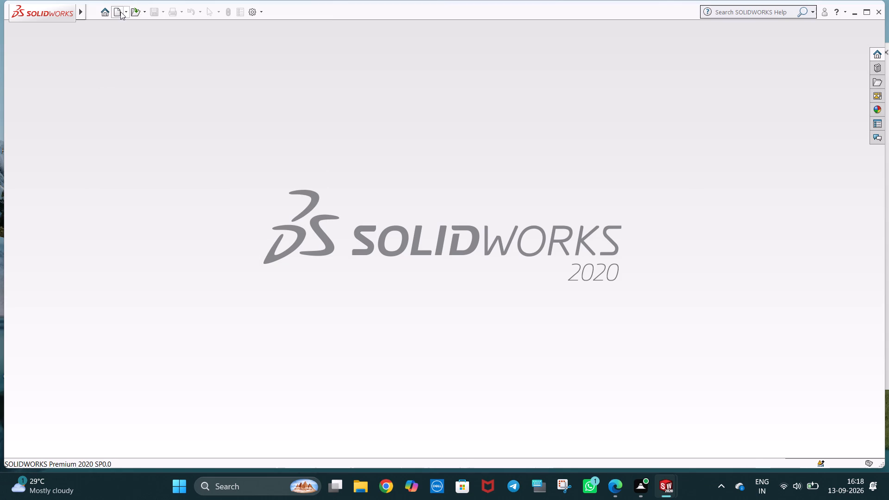
pyautogui.click(120, 11)
pyautogui.click(385, 365)
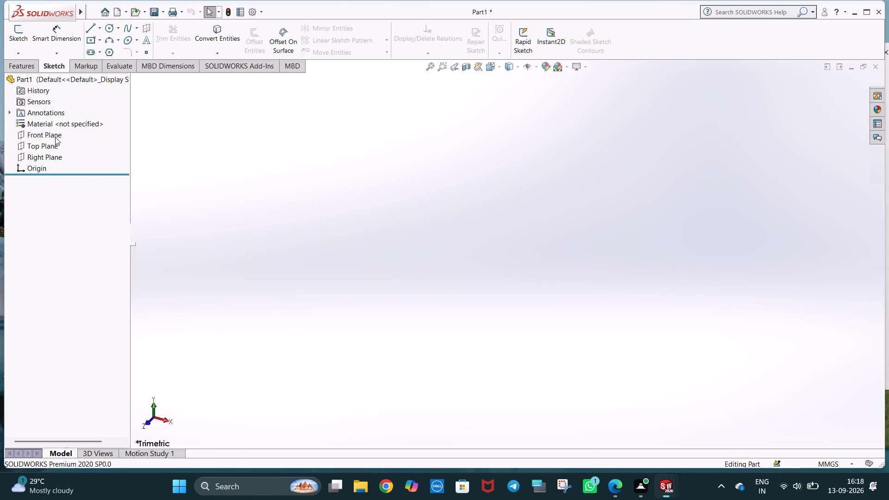
# Start a sketch on the Right Plane.
pyautogui.click(51, 193)
pyautogui.click(57, 179)
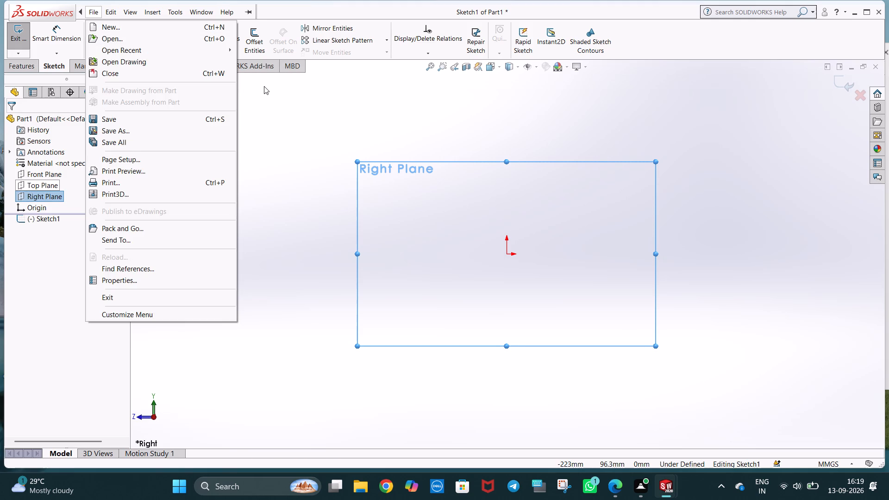
pyautogui.click(264, 87)
# Sketch a 40 mm horizontal line from the origin as the profile's bottom edge.
pyautogui.click(92, 25)
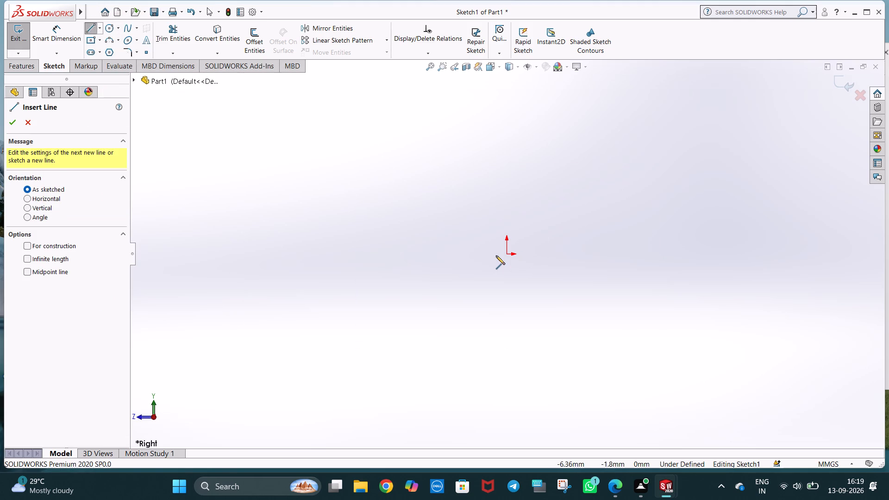
pyautogui.click(506, 253)
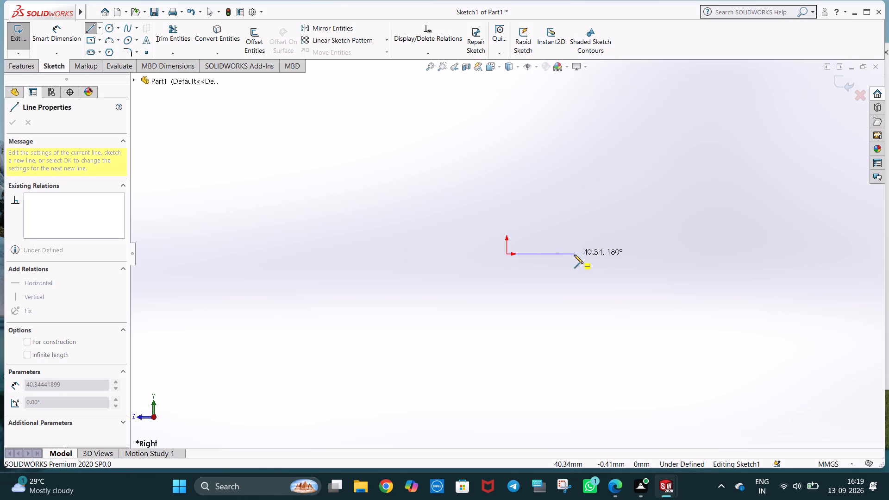
pyautogui.click(574, 255)
pyautogui.write('40')
pyautogui.press('Return')
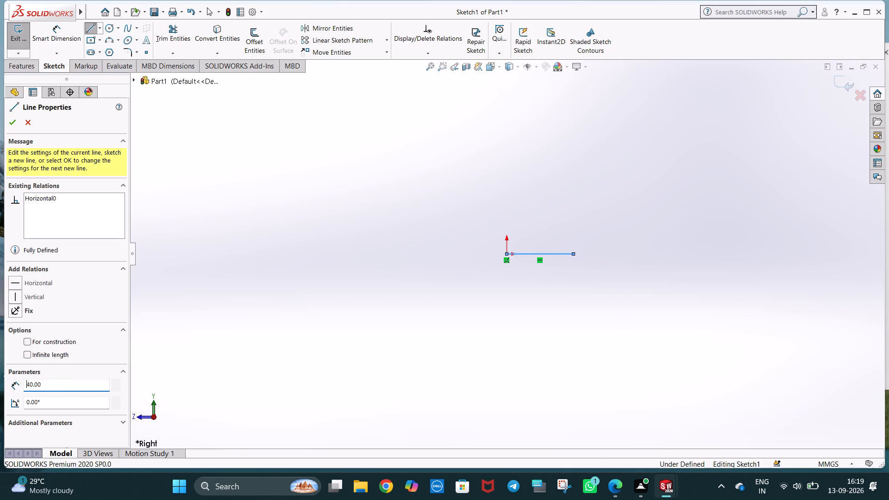
pyautogui.press('Escape')
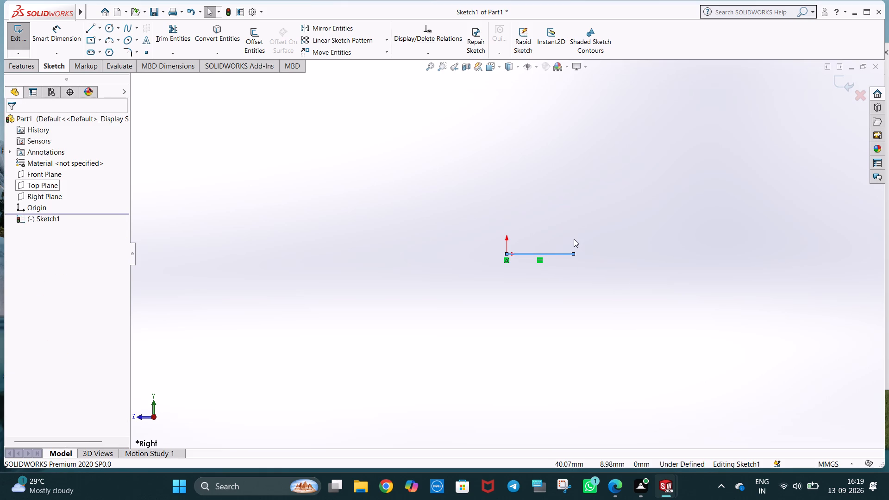
# From the bottom line's free end, sketch a 10 mm vertical line up and a 30 mm horizontal line back toward the origin side.
pyautogui.click(90, 31)
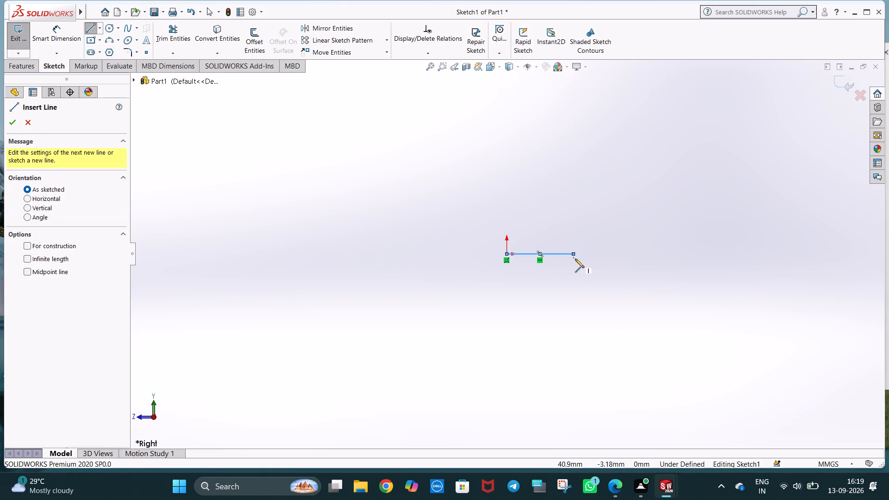
pyautogui.click(572, 255)
pyautogui.click(573, 237)
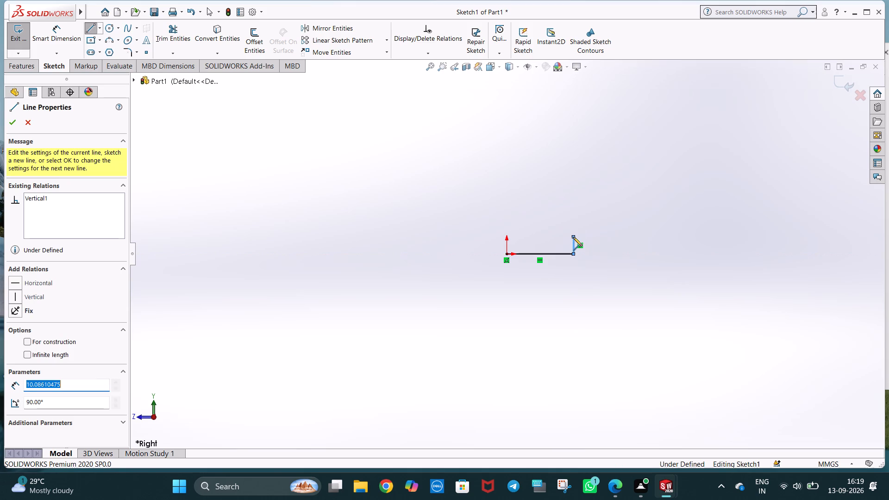
pyautogui.write('10')
pyautogui.press('Return')
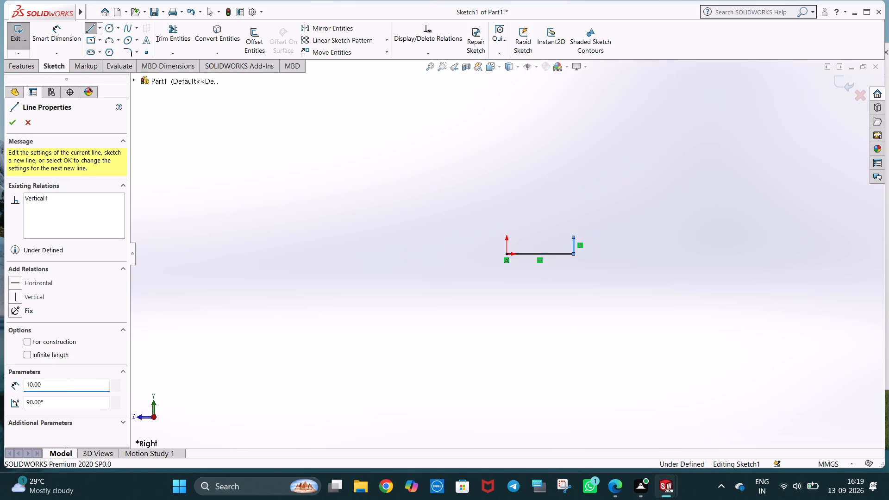
pyautogui.click(522, 236)
pyautogui.write('30')
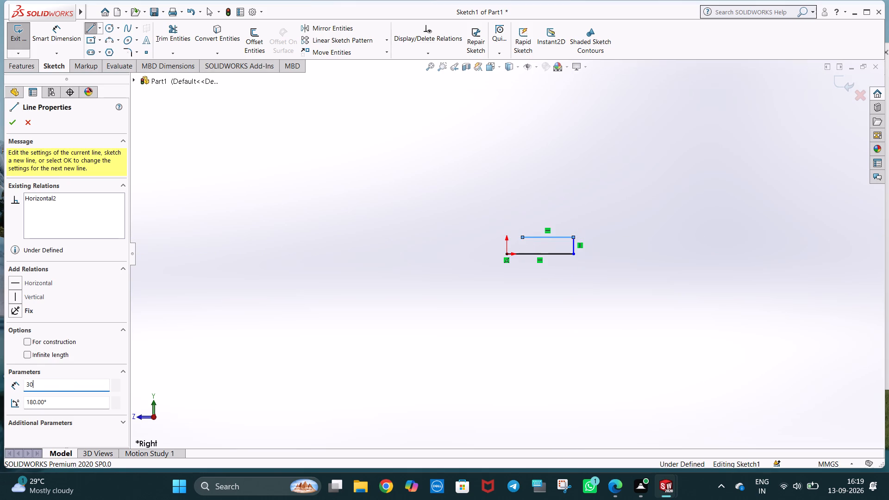
pyautogui.press('Return')
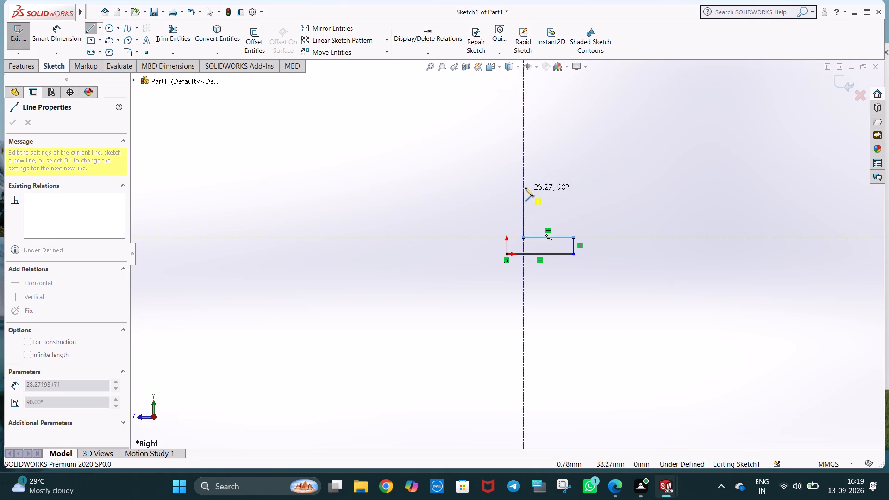
# Sketch the inner vertical edge about 30 mm up and close the L profile with a 10 mm top edge and a vertical line to the origin.
pyautogui.click(524, 187)
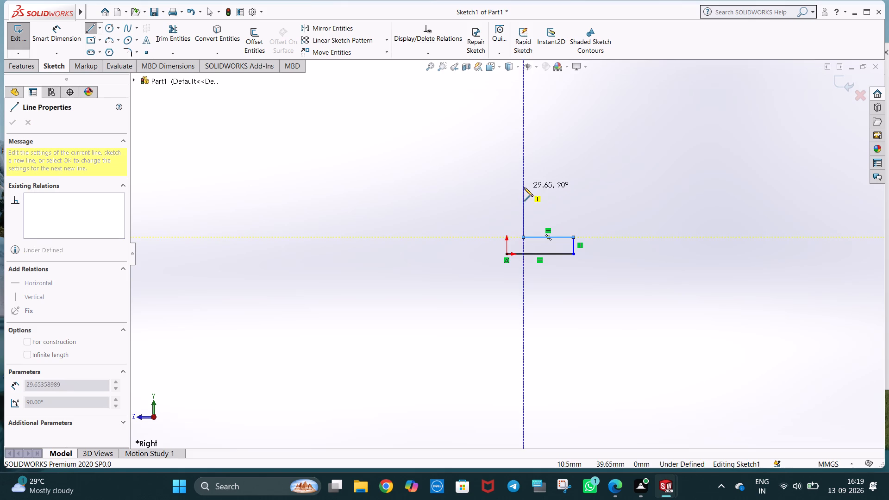
pyautogui.write('30')
pyautogui.press('Return')
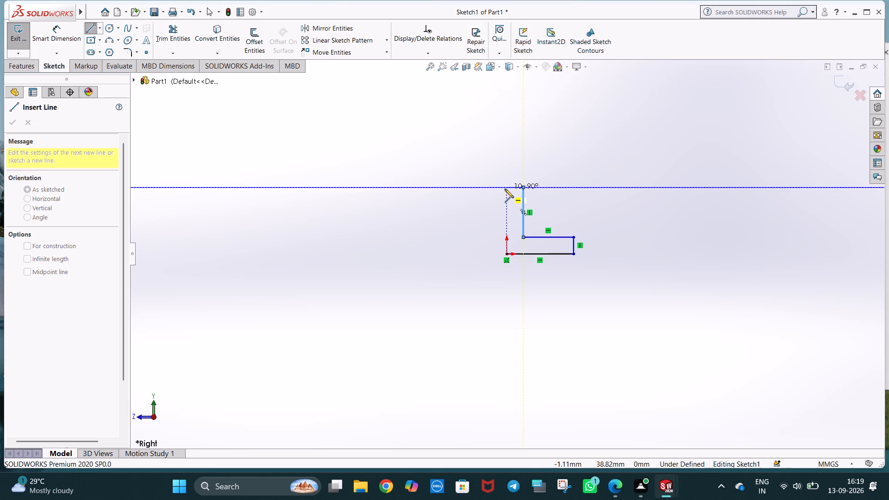
pyautogui.click(505, 189)
pyautogui.click(508, 254)
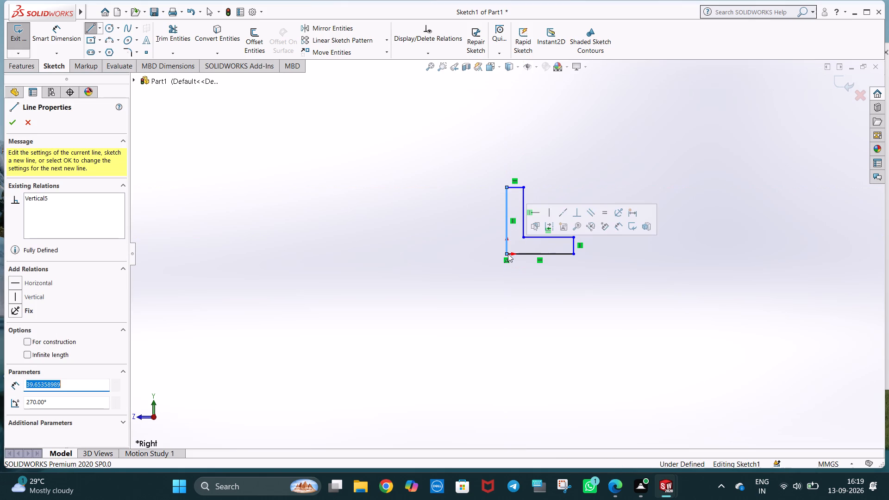
pyautogui.press('Escape')
pyautogui.press('Escape')
pyautogui.click(536, 278)
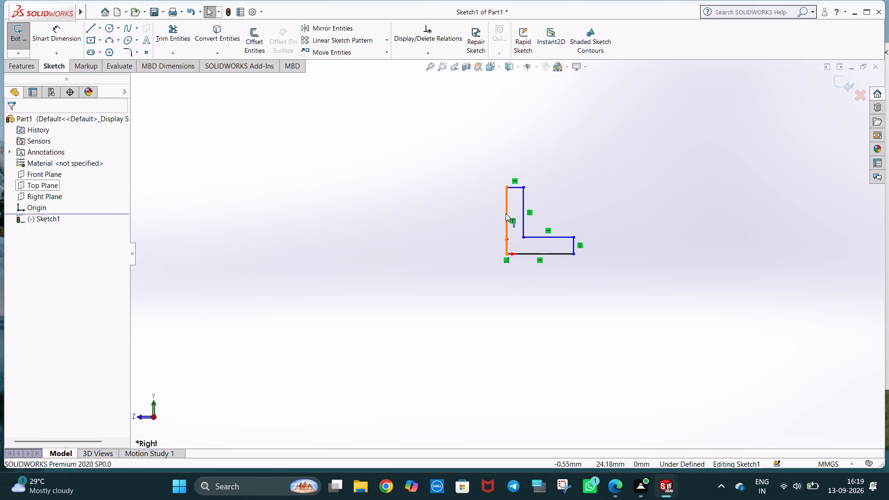
# Set the outer vertical edge's length to 40 mm and the inner vertical edge's length to 30 mm.
pyautogui.click(506, 213)
pyautogui.write('40')
pyautogui.press('Return')
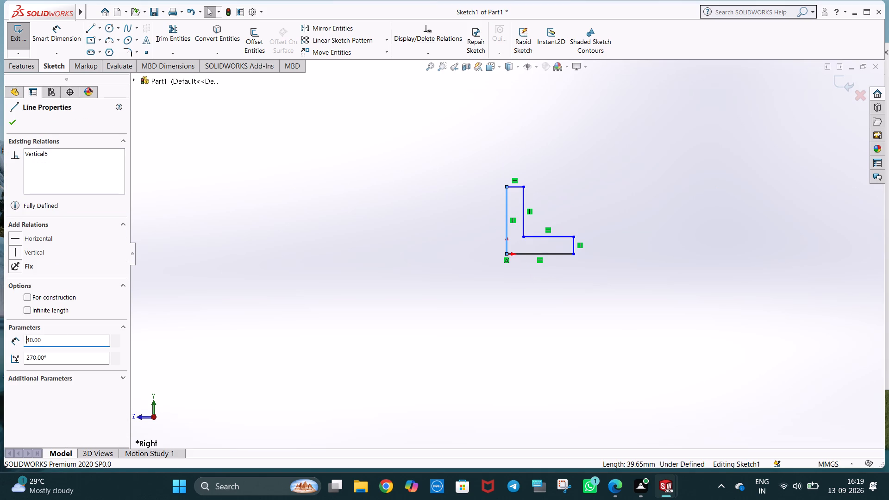
pyautogui.click(463, 202)
pyautogui.click(526, 201)
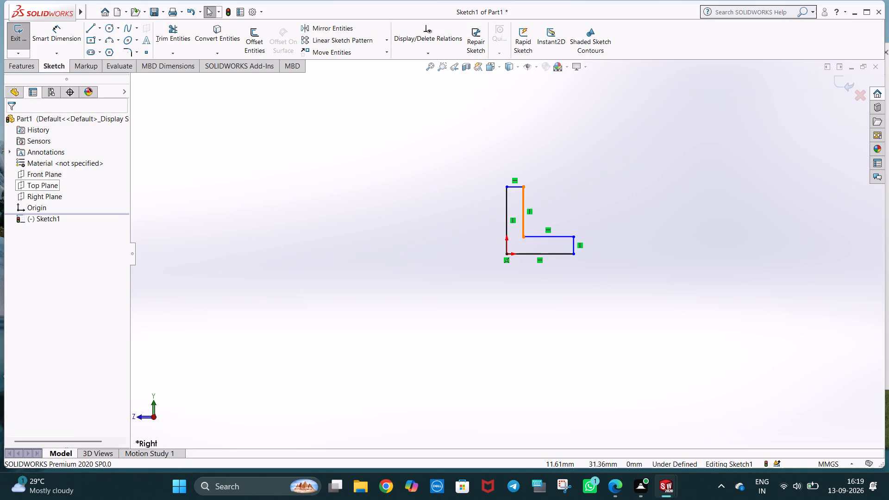
pyautogui.write('30')
pyautogui.press('Return')
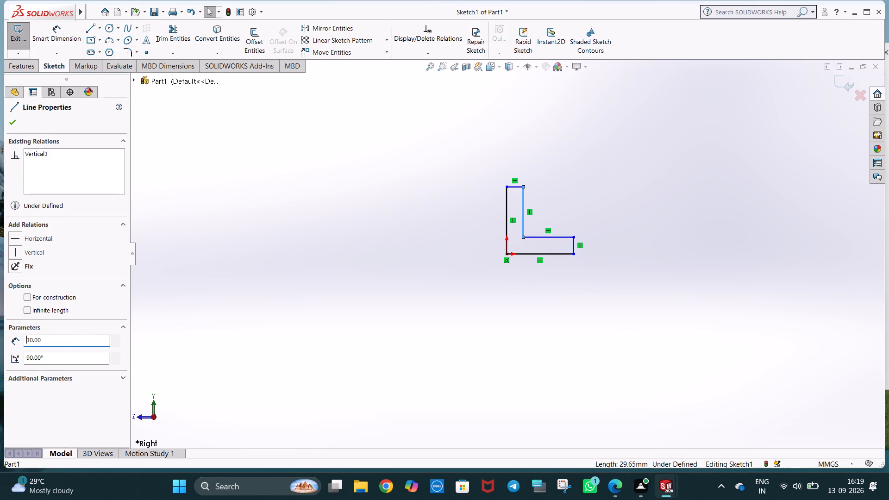
pyautogui.click(443, 178)
# Check the lengths of the L profile's top, inner horizontal, short end and bottom edges.
pyautogui.click(518, 187)
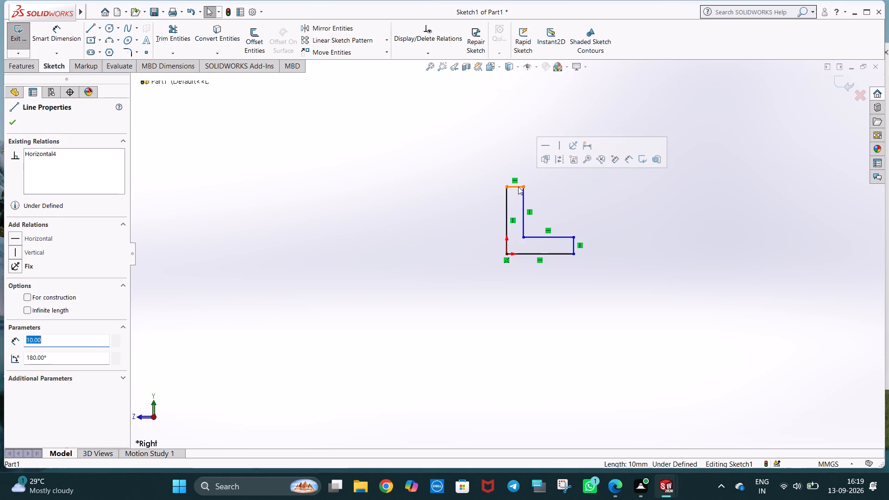
pyautogui.click(556, 236)
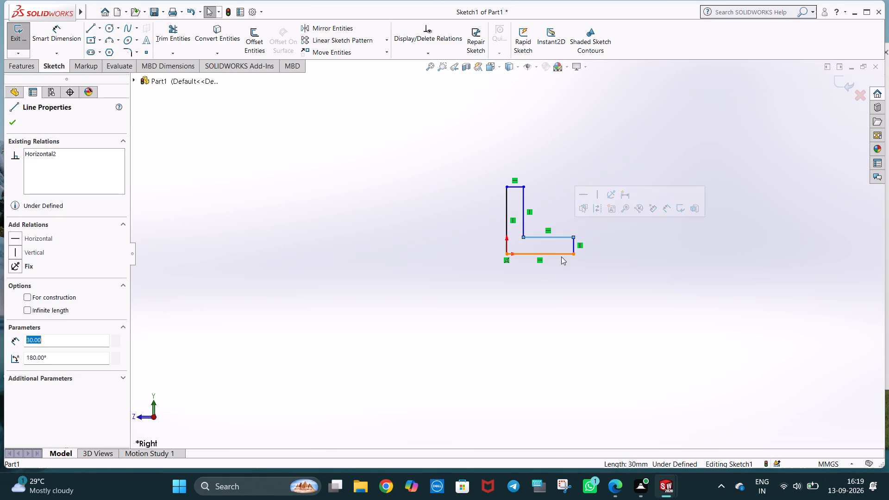
pyautogui.click(571, 244)
pyautogui.click(550, 253)
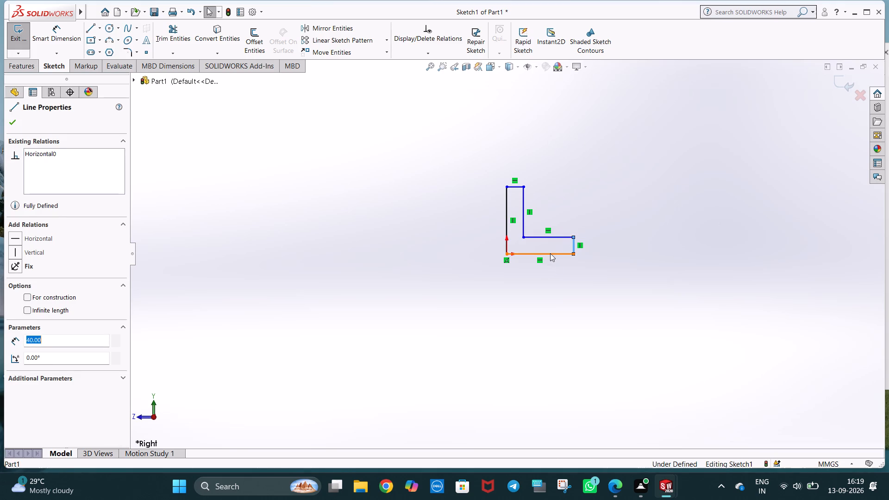
pyautogui.click(450, 299)
pyautogui.press('Escape')
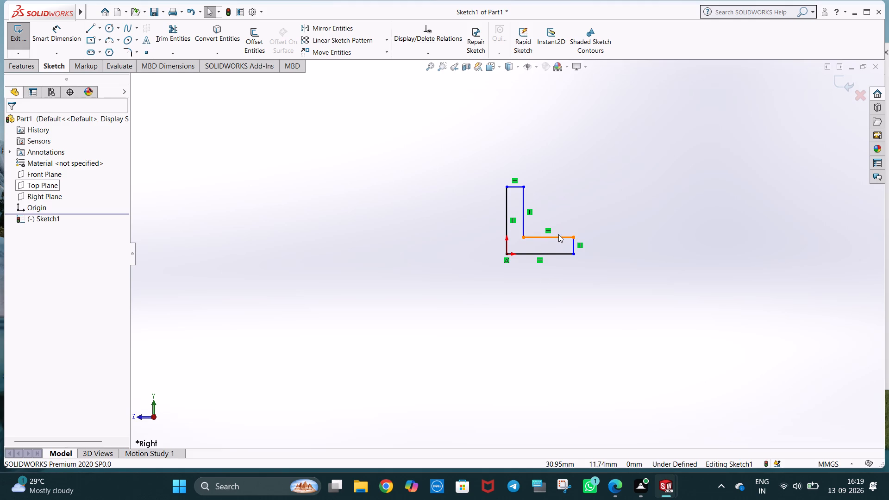
pyautogui.click(512, 185)
pyautogui.click(330, 145)
# Dimension the L profile's short top edge to 20 mm with Smart Dimension.
pyautogui.click(57, 34)
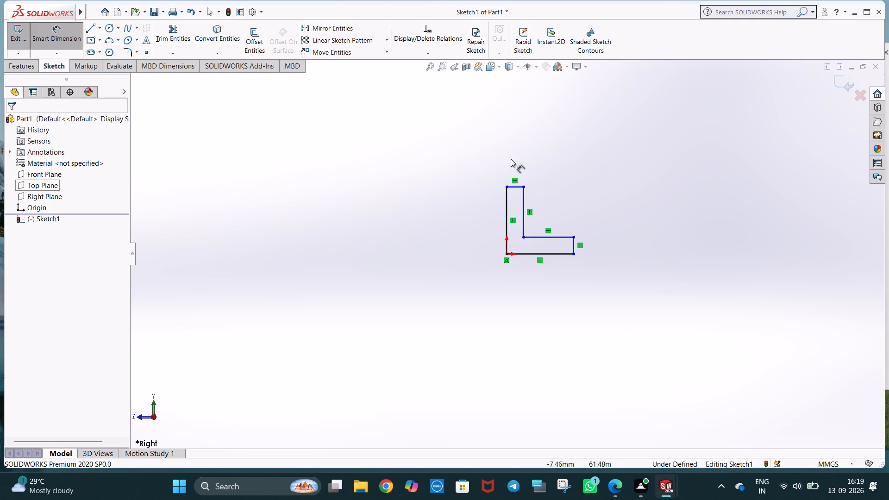
pyautogui.click(513, 186)
pyautogui.write('20')
pyautogui.press('Return')
pyautogui.doubleClick(530, 171)
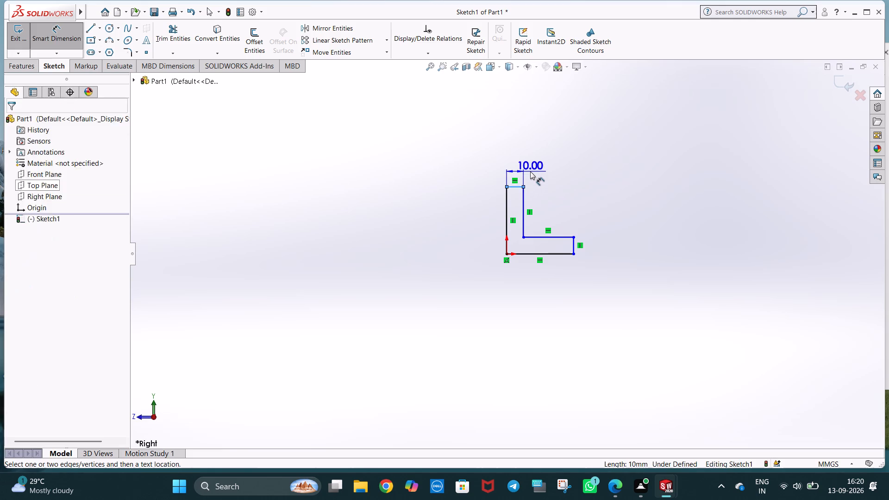
pyautogui.write('20')
pyautogui.press('Return')
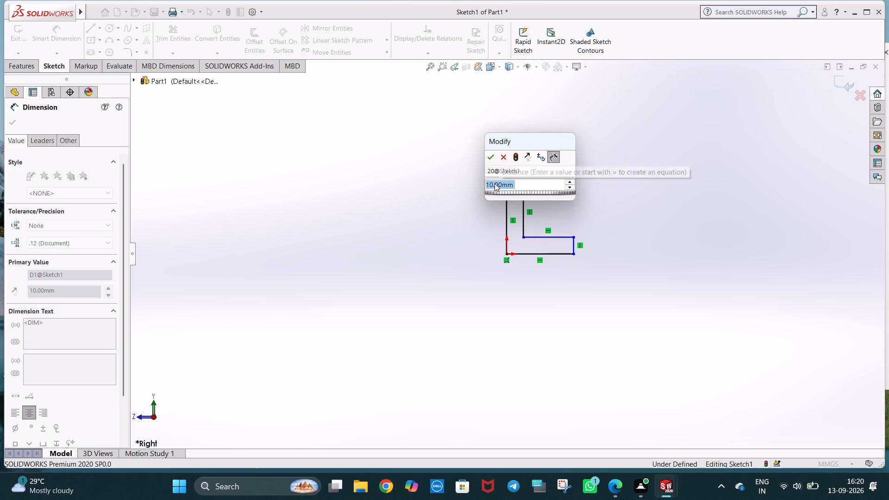
pyautogui.write('20')
pyautogui.press('Return')
pyautogui.press('Escape')
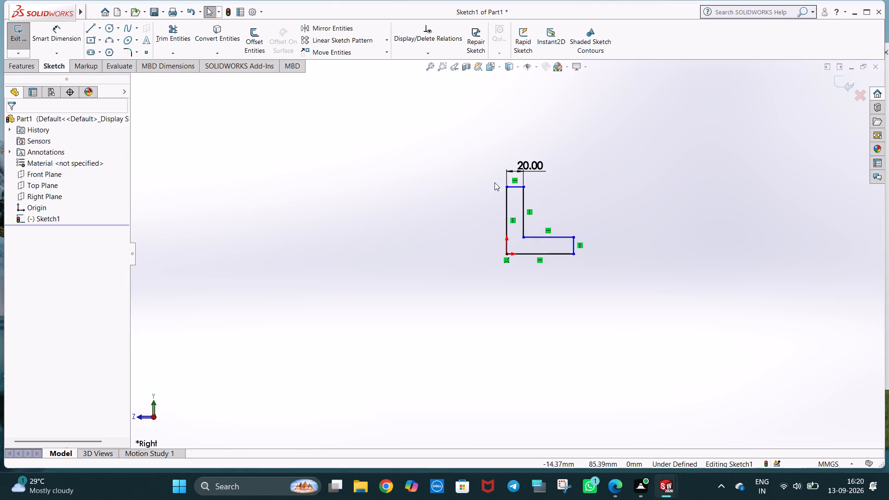
# Delete the top edge's dimension together with the inner vertical, top and inner horizontal lines.
pyautogui.click(495, 182)
pyautogui.click(528, 167)
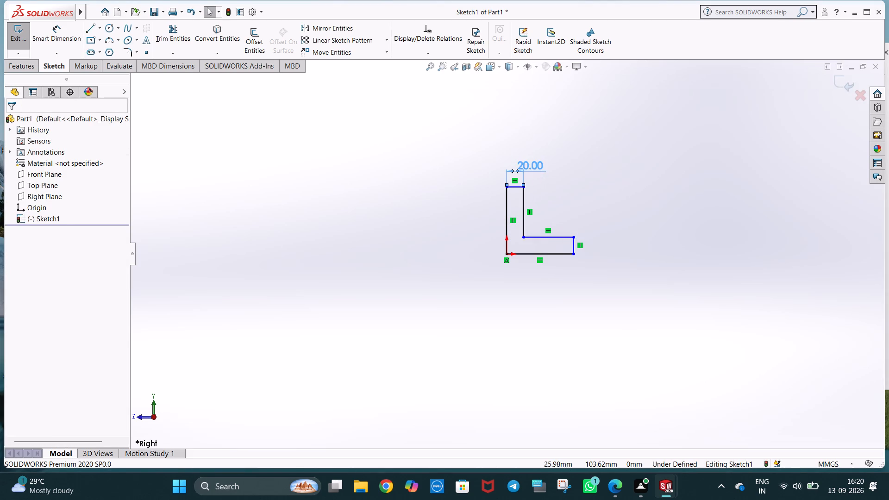
pyautogui.press('Delete')
pyautogui.click(526, 199)
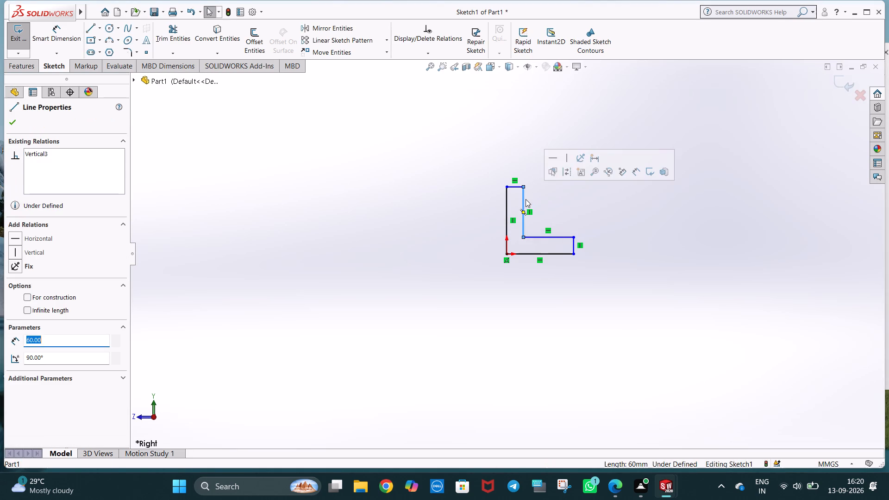
pyautogui.press('Delete')
pyautogui.click(511, 187)
pyautogui.press('Delete')
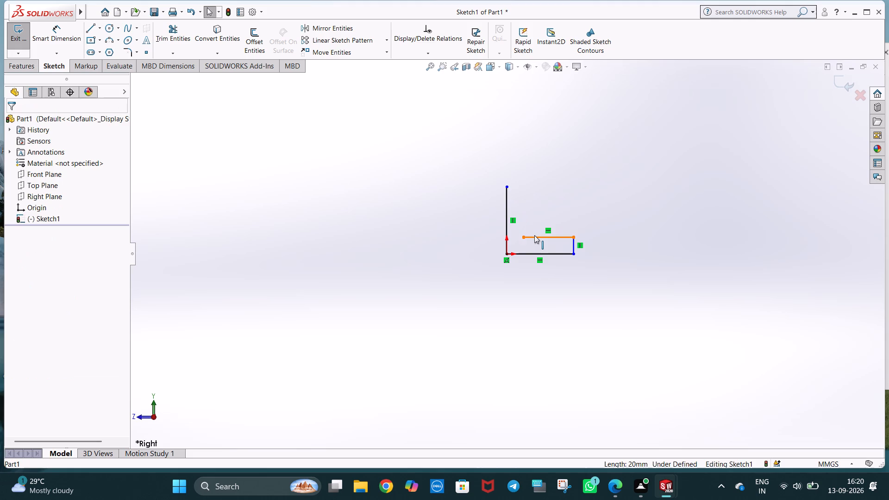
pyautogui.click(535, 235)
pyautogui.press('Delete')
# Sketch a 20 mm horizontal line from the upper end of the outer vertical edge, toward the inside of the profile.
pyautogui.click(87, 30)
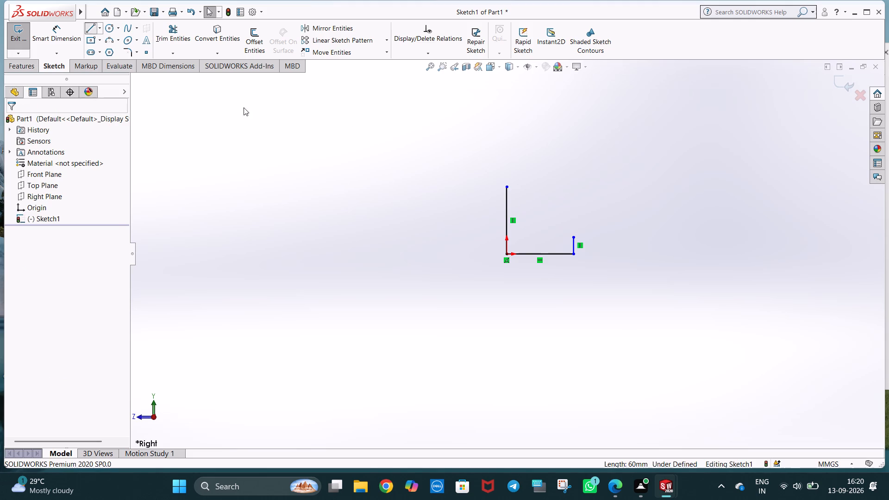
pyautogui.click(507, 186)
pyautogui.click(545, 189)
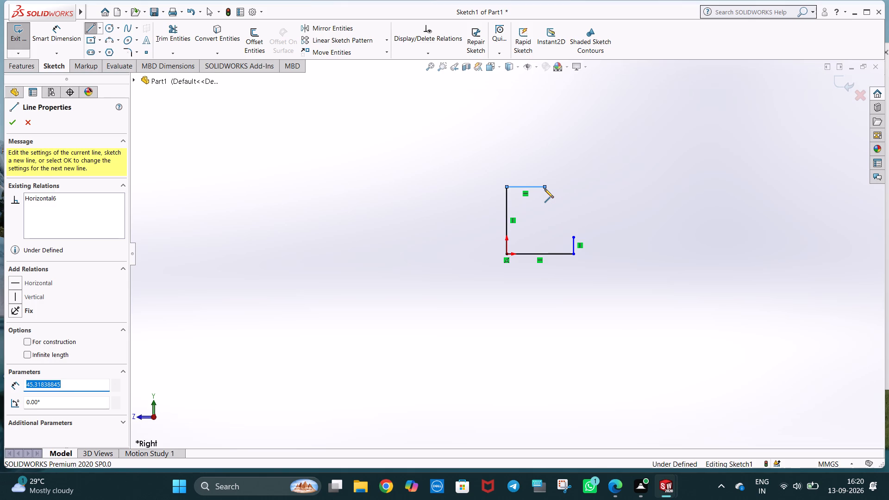
pyautogui.write('20')
pyautogui.press('Return')
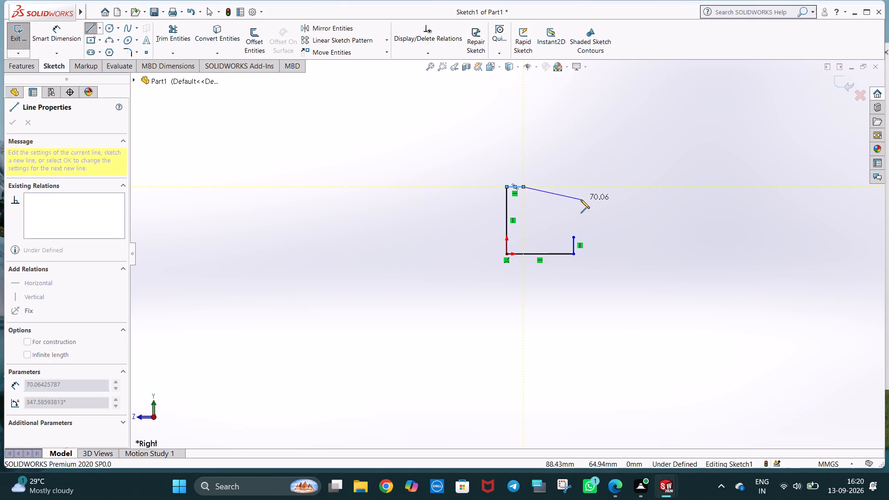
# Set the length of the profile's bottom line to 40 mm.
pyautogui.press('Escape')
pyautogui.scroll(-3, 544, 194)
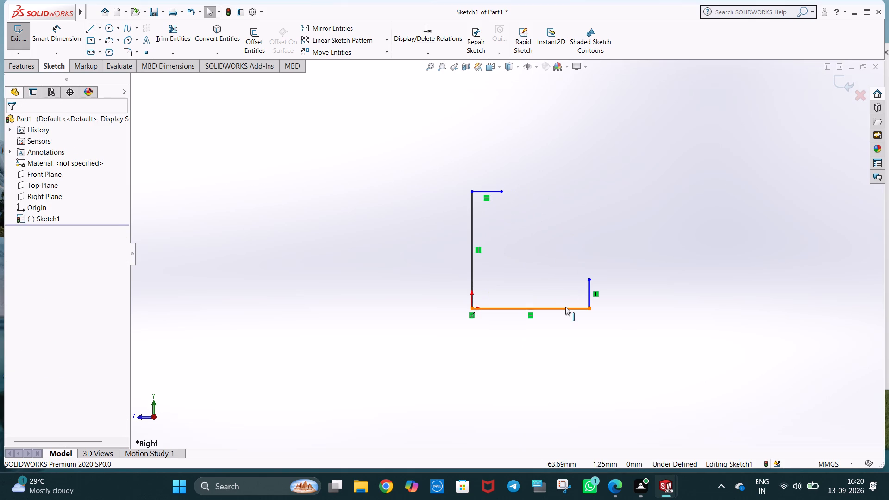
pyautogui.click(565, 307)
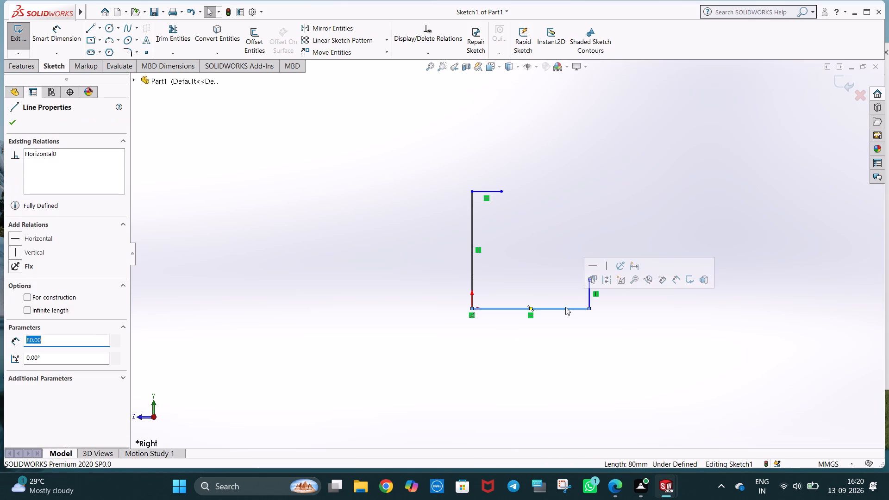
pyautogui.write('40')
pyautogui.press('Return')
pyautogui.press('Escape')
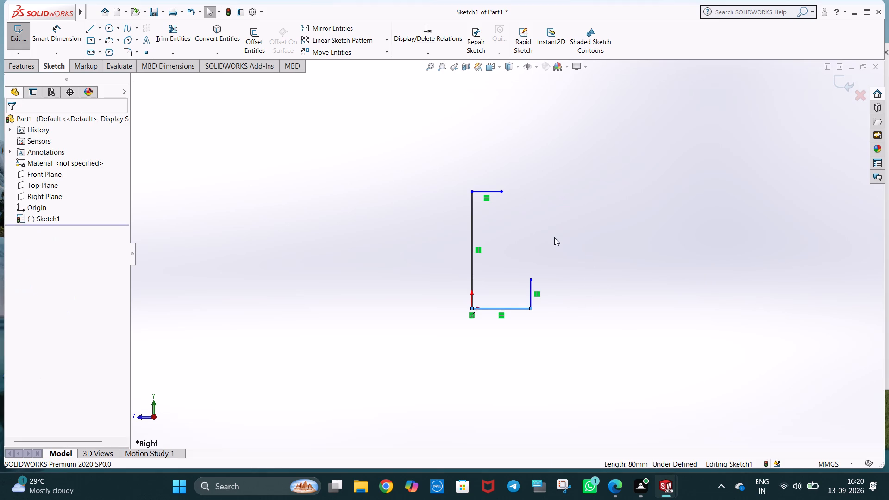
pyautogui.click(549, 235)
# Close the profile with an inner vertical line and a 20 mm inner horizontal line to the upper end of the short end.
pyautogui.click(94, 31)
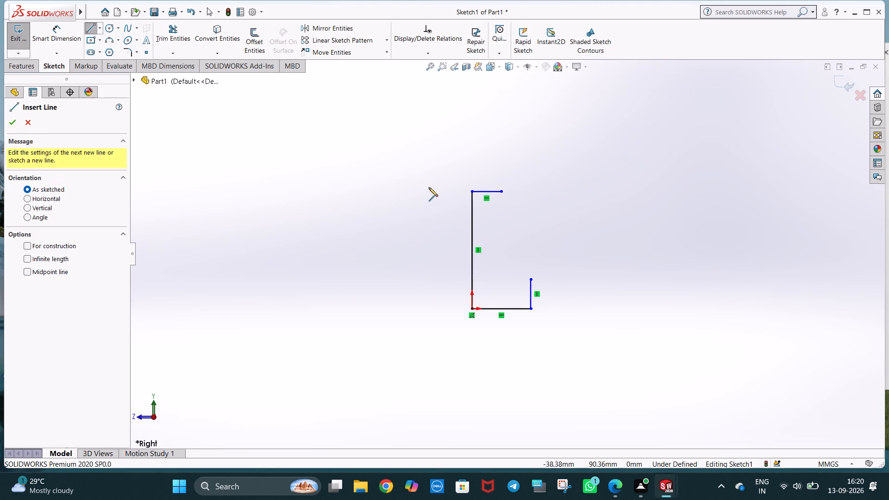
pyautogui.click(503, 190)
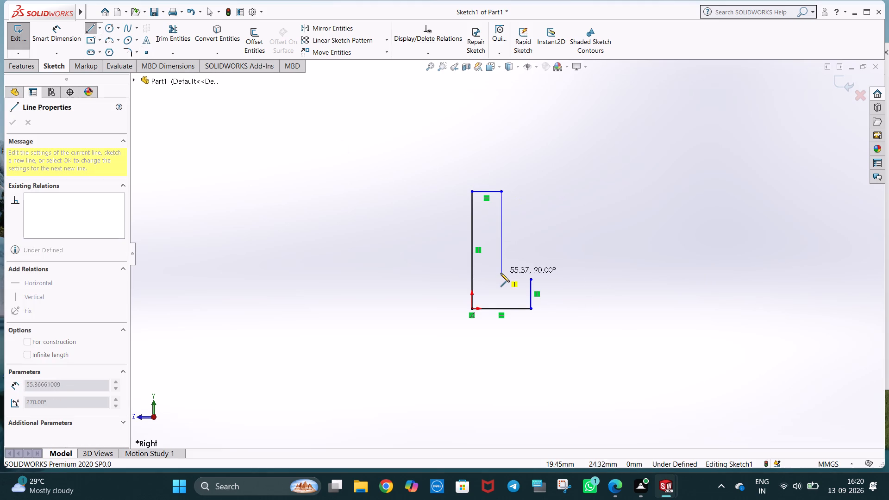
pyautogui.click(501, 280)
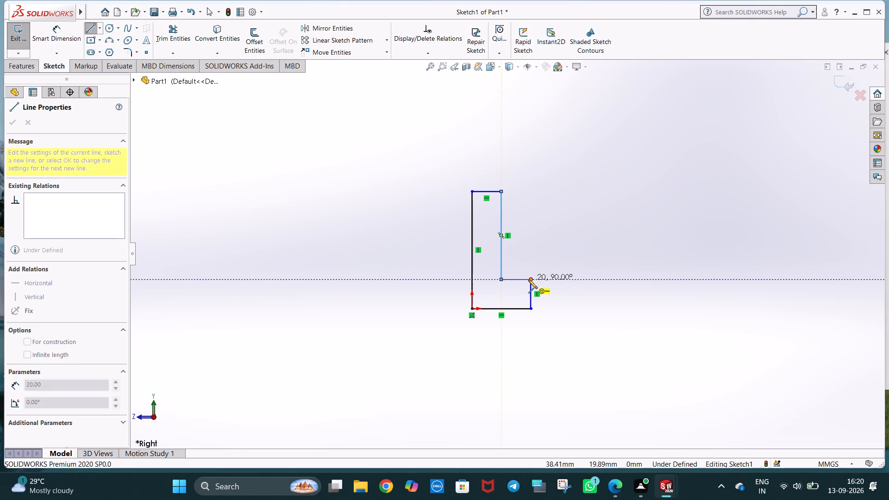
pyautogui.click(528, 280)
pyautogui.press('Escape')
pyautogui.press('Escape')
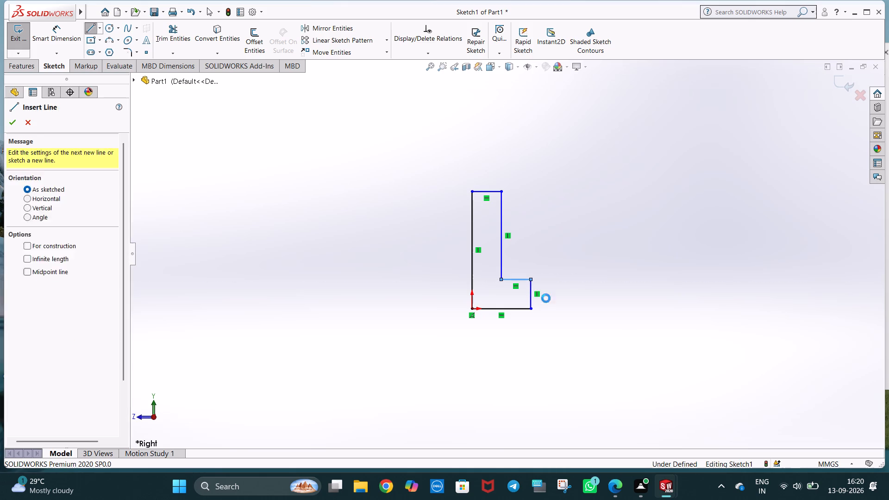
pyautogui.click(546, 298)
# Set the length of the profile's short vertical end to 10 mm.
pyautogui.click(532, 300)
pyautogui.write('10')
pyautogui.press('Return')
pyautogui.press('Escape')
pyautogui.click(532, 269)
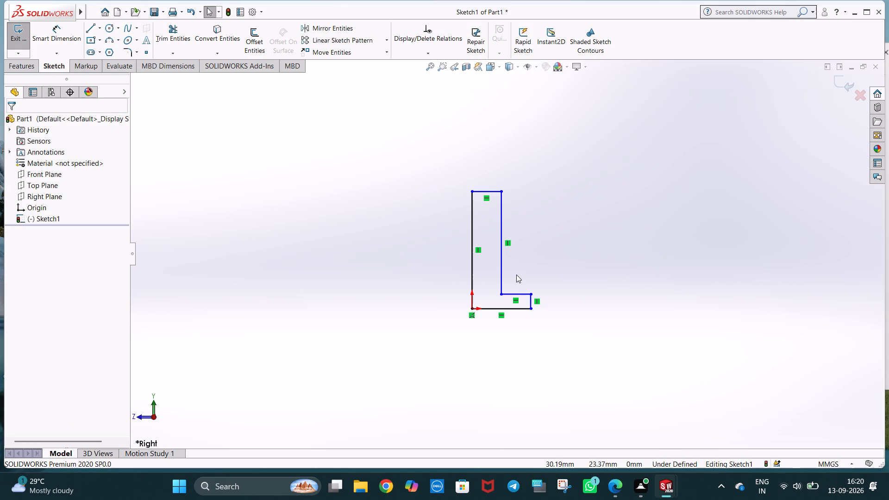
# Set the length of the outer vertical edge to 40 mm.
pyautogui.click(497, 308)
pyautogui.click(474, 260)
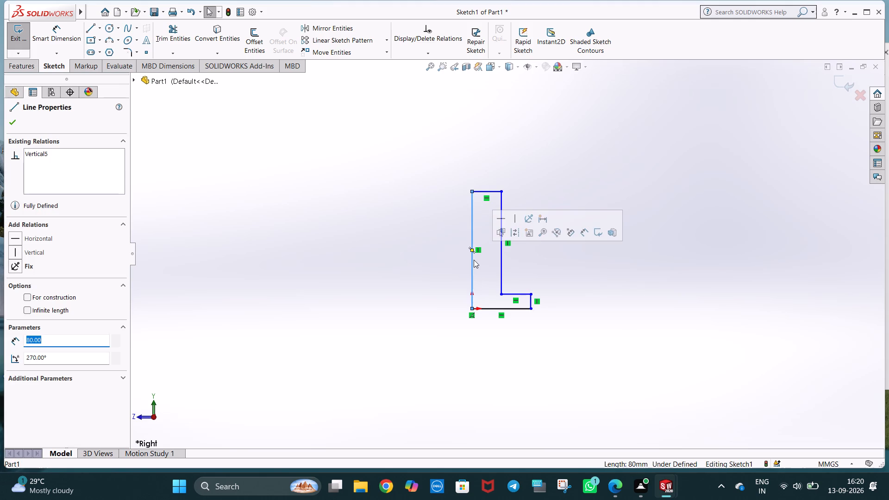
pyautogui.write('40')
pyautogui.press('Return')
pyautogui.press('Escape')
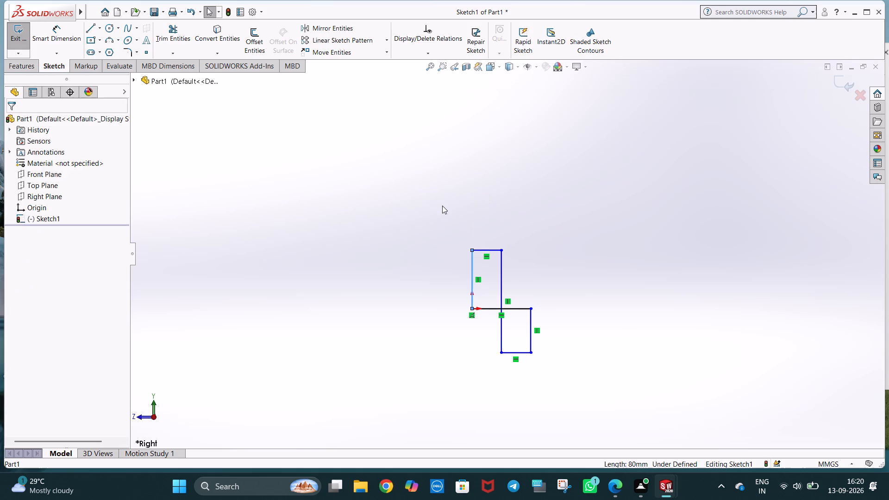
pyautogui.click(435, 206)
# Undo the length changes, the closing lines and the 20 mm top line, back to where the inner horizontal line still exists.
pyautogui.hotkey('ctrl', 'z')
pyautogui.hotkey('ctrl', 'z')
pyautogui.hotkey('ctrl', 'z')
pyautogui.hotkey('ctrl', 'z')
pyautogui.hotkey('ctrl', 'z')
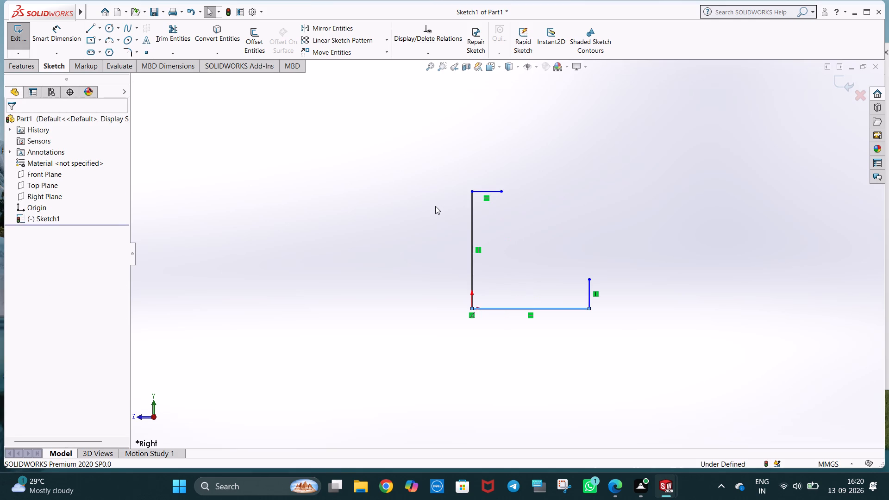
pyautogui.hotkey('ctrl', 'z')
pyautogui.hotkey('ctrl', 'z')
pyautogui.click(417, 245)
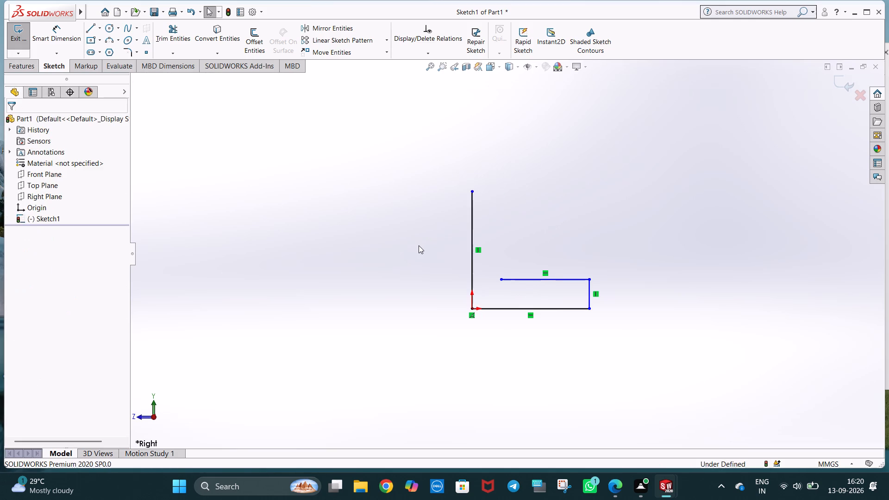
# Delete the inner horizontal line from the sketch.
pyautogui.click(557, 278)
pyautogui.press('Delete')
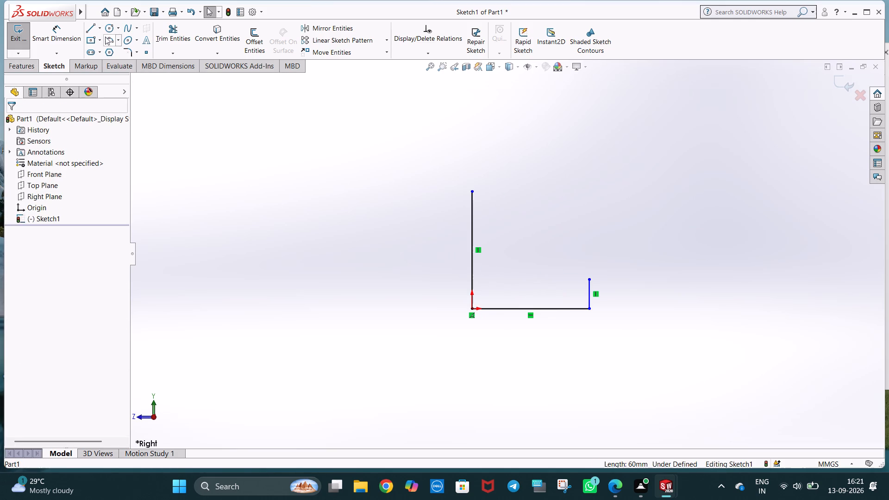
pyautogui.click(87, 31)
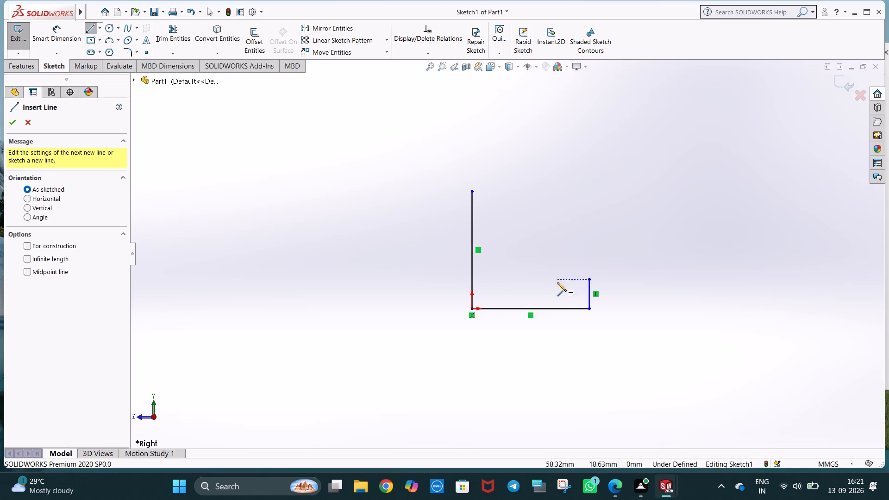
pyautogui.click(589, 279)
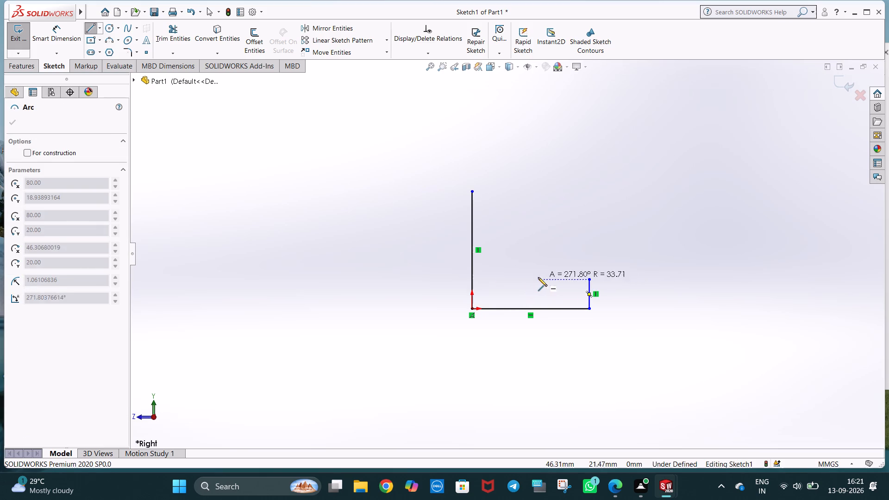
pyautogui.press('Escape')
# Close the L profile from the short end with a 40 mm inner horizontal line, an inner vertical line and a 40 mm top line.
pyautogui.click(86, 30)
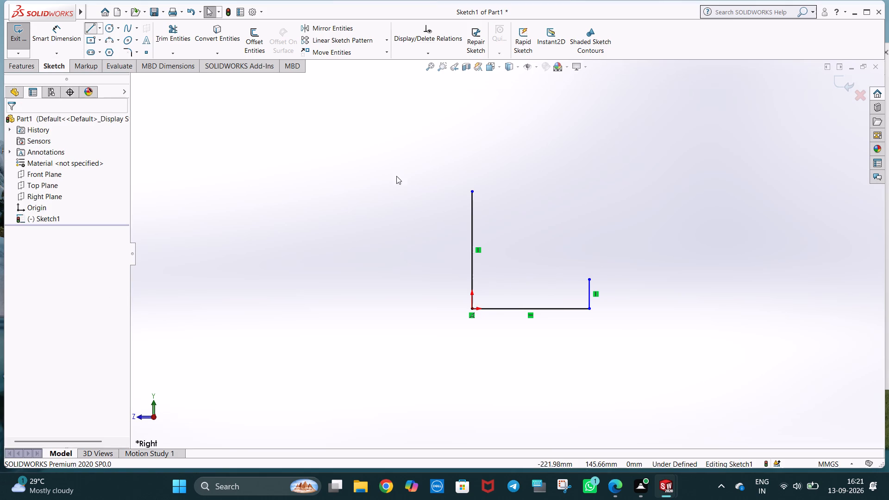
pyautogui.click(589, 280)
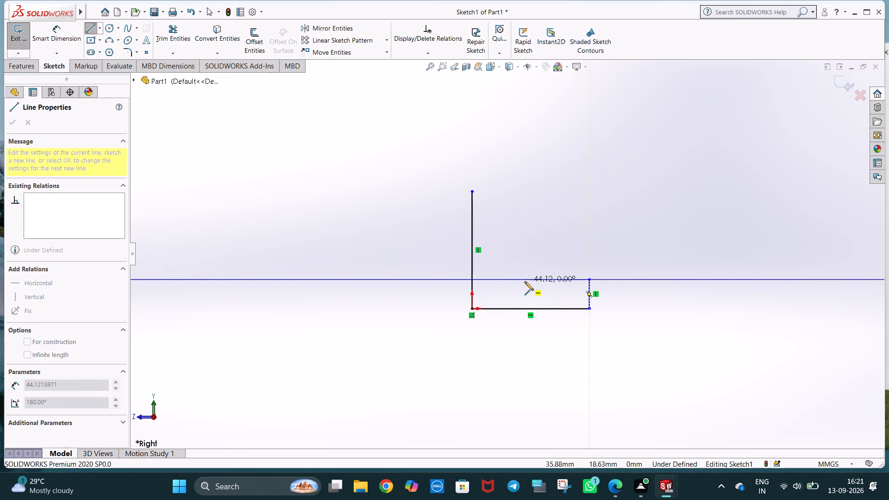
pyautogui.click(529, 279)
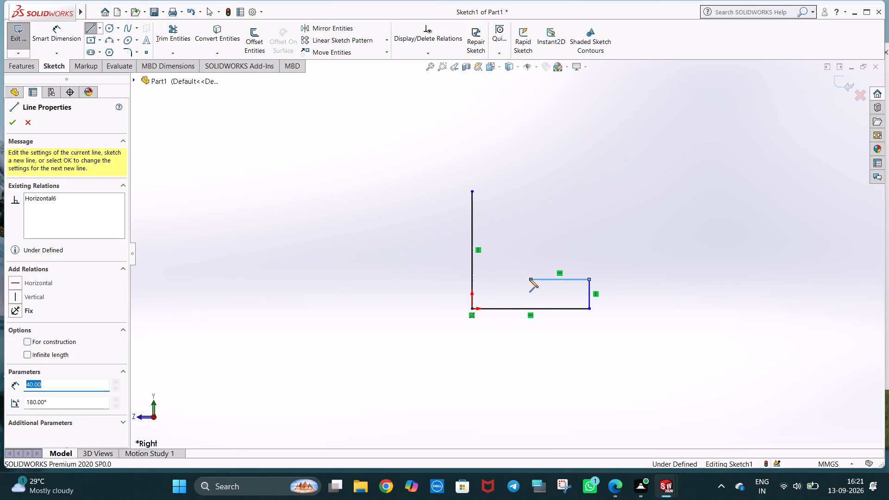
pyautogui.click(531, 193)
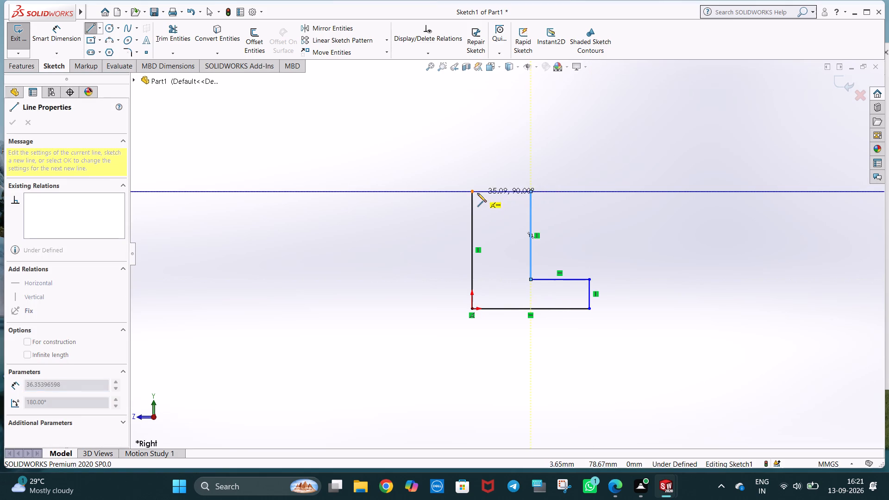
pyautogui.click(472, 193)
pyautogui.press('Escape')
pyautogui.press('Escape')
pyautogui.click(461, 151)
pyautogui.press('Escape')
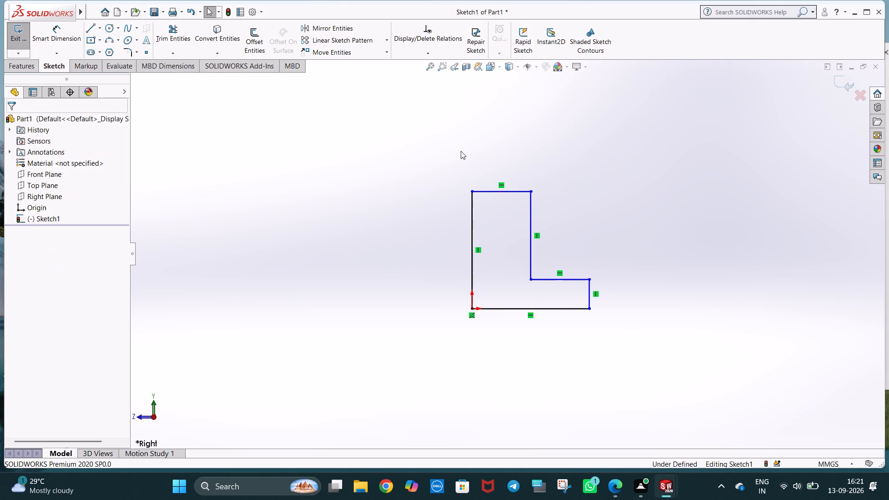
# Dimension the L profile's top edge to 20 mm with Smart Dimension.
pyautogui.click(63, 29)
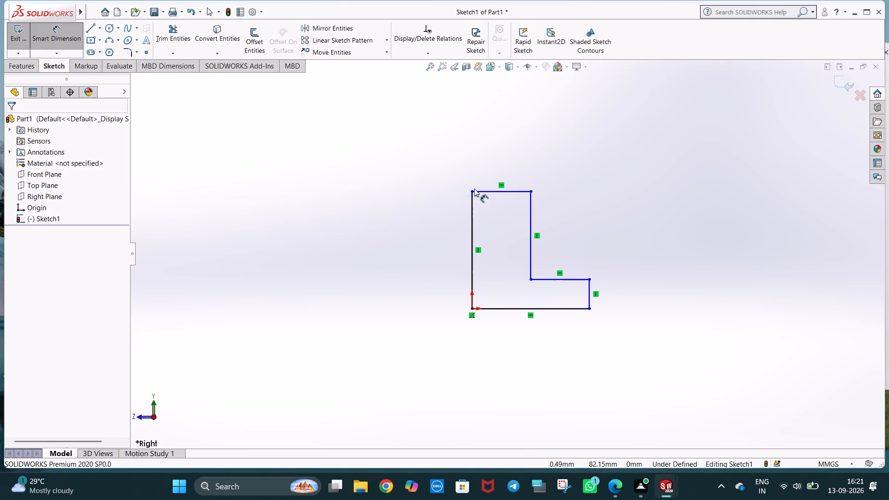
pyautogui.click(479, 192)
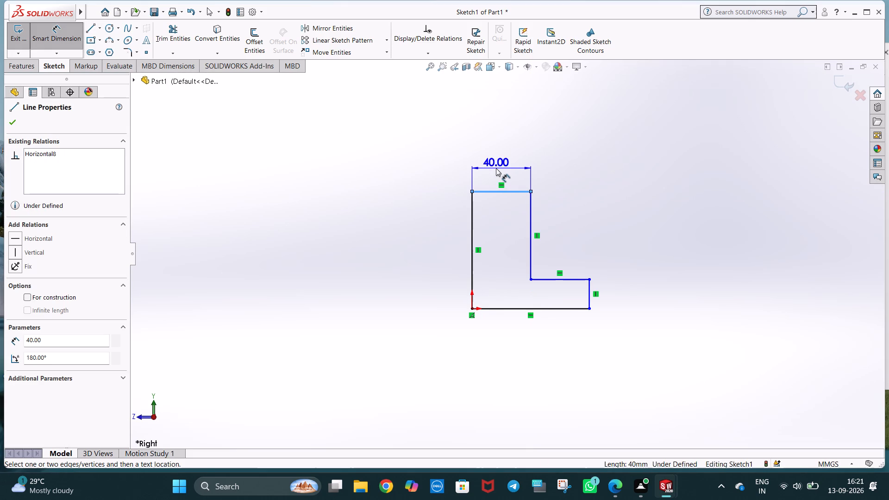
pyautogui.click(496, 168)
pyautogui.write('20')
pyautogui.press('Return')
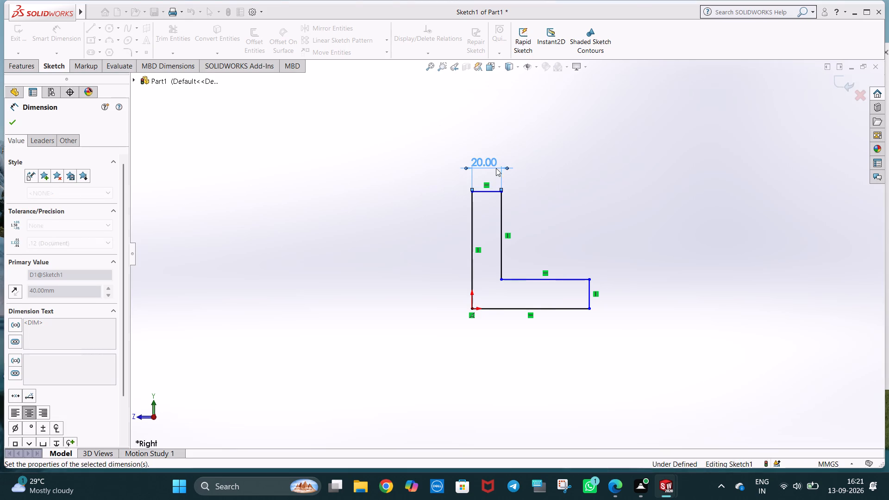
pyautogui.click(429, 158)
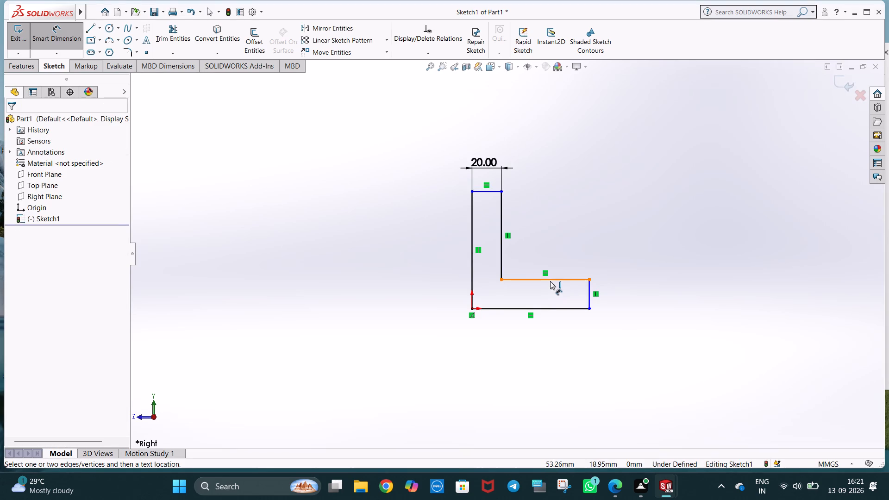
# Dimension the inner horizontal edge of the L profile to 30 mm.
pyautogui.click(550, 281)
pyautogui.click(539, 247)
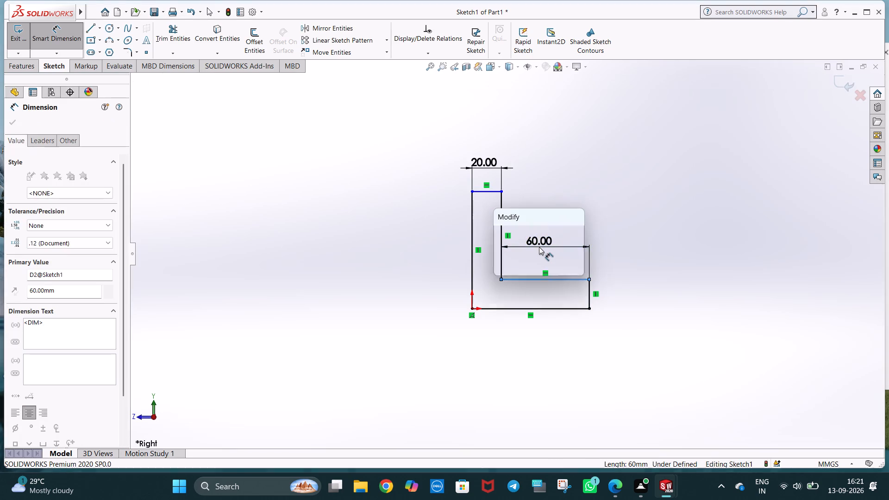
pyautogui.write('30')
pyautogui.press('Return')
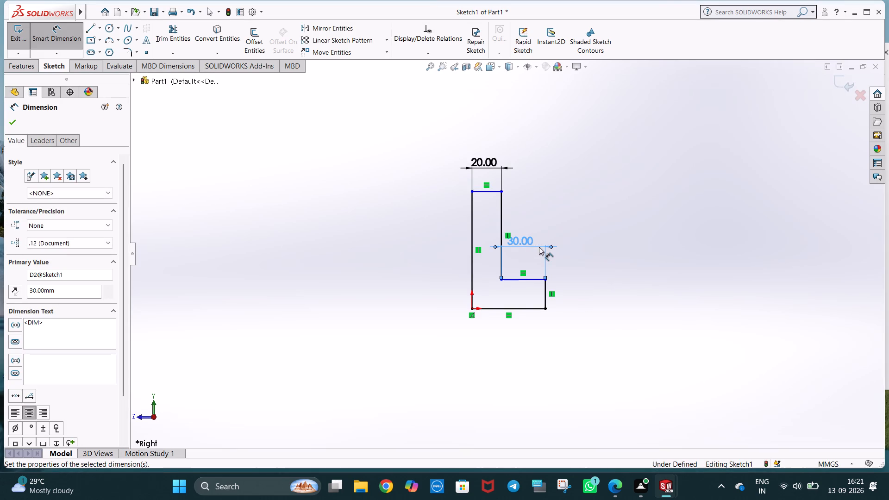
pyautogui.click(613, 289)
# Dimension the short vertical end of the L profile to 10 mm.
pyautogui.click(544, 290)
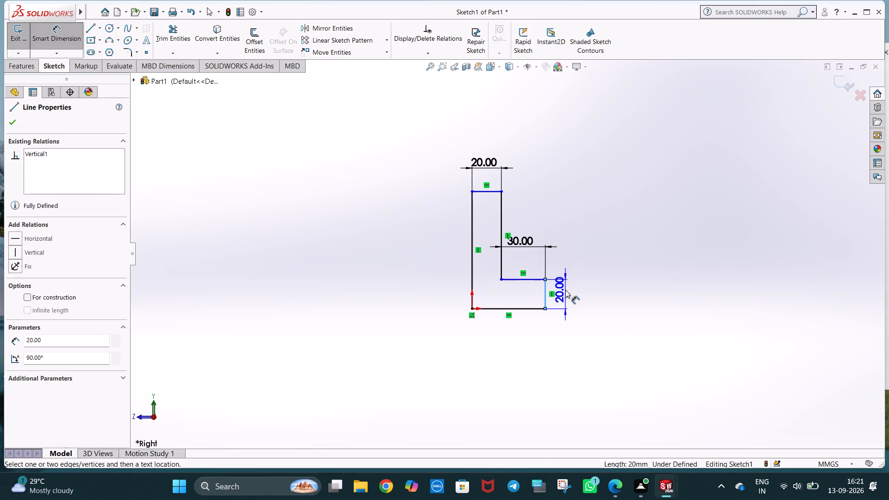
pyautogui.click(570, 284)
pyautogui.write('10')
pyautogui.press('Return')
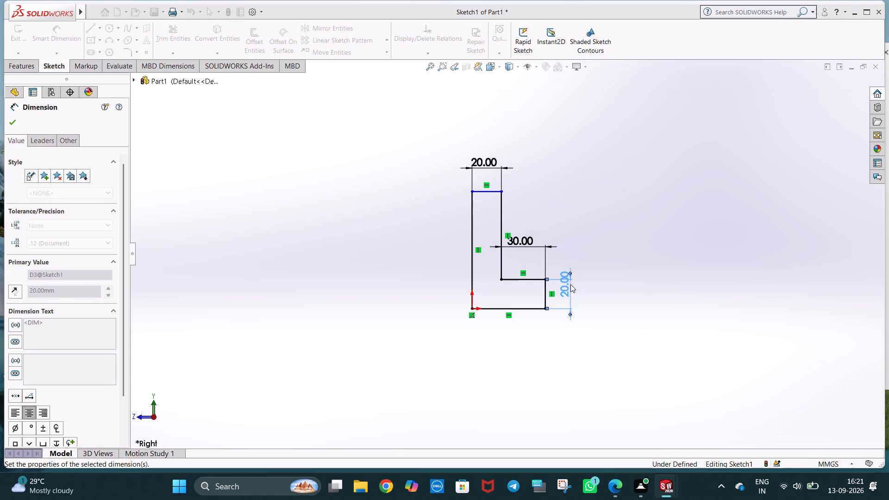
pyautogui.click(543, 222)
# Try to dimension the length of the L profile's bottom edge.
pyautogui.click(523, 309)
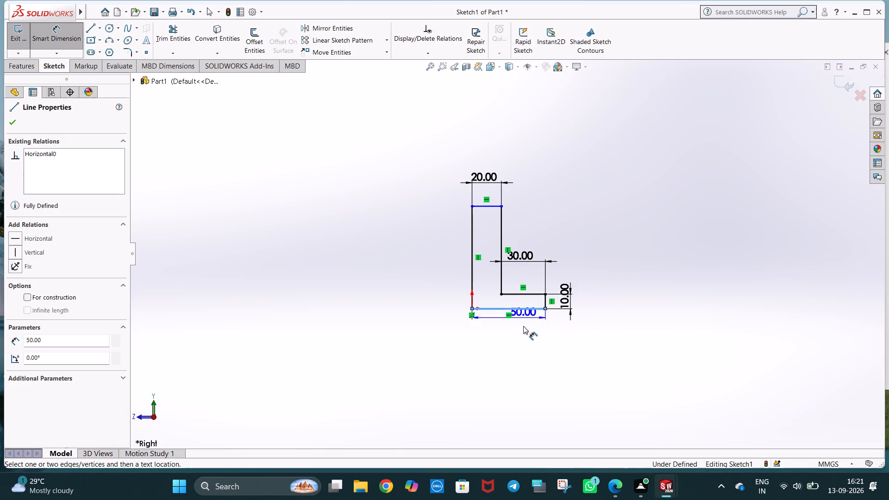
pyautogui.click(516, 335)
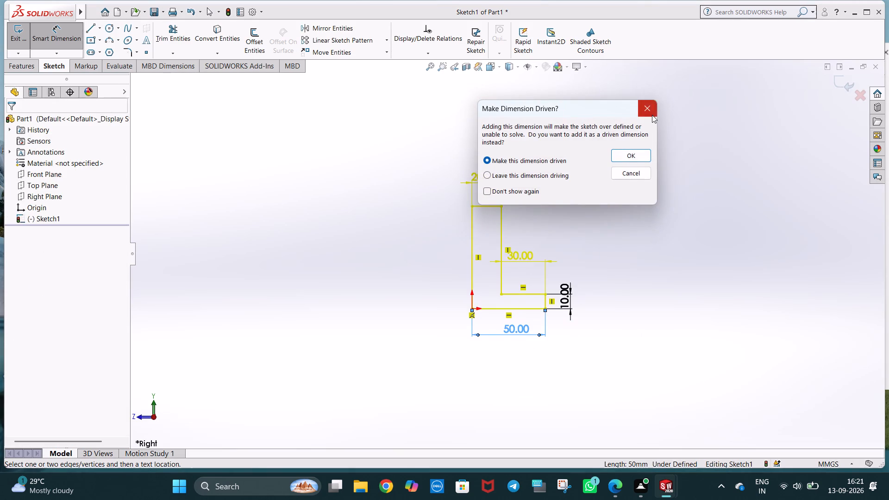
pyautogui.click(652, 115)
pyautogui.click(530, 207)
# Dimension the outer vertical edge of the L profile to 40 mm.
pyautogui.click(467, 237)
pyautogui.click(470, 236)
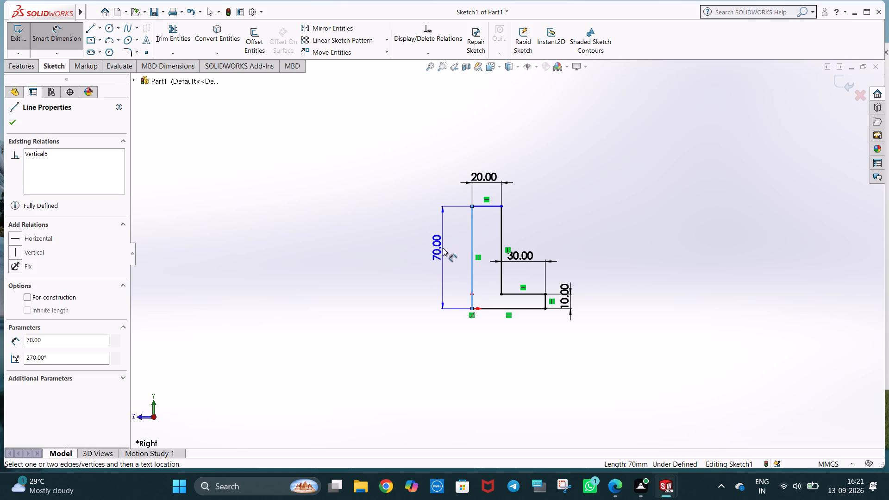
pyautogui.click(443, 248)
pyautogui.write('40')
pyautogui.press('Return')
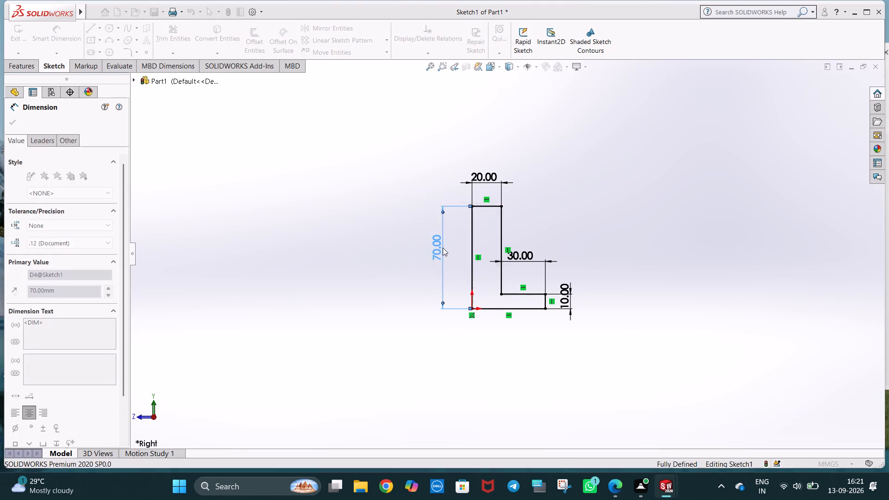
pyautogui.click(557, 226)
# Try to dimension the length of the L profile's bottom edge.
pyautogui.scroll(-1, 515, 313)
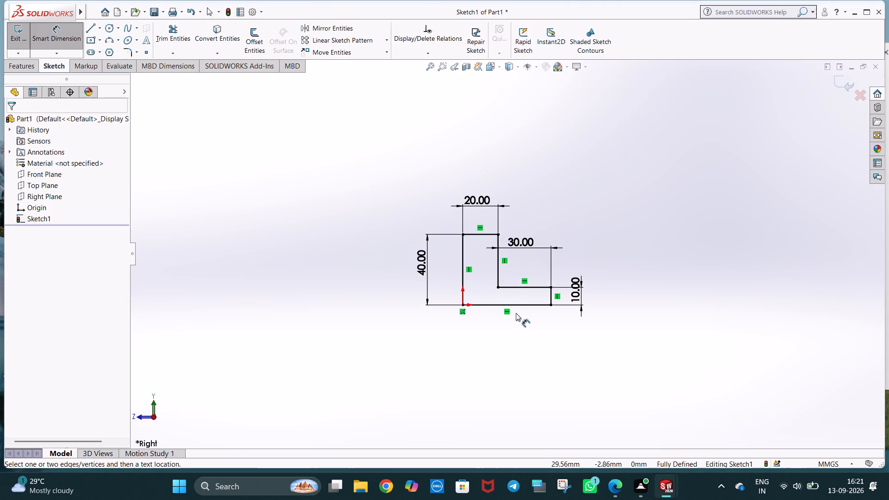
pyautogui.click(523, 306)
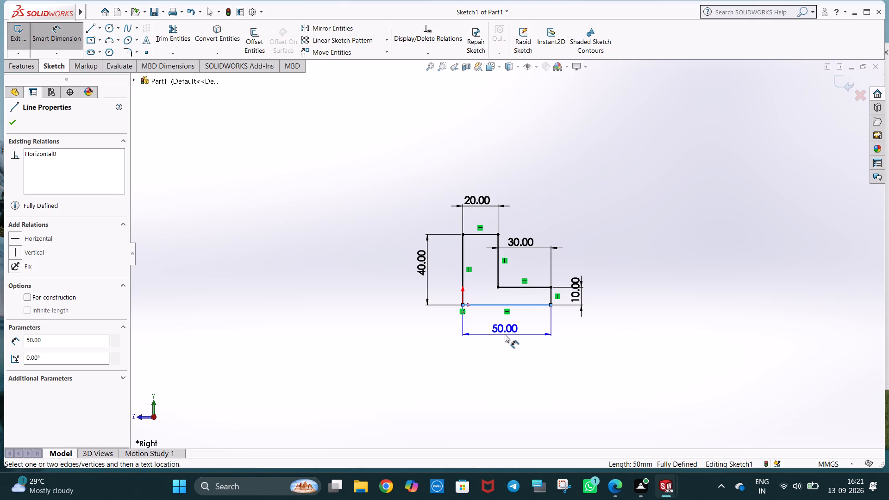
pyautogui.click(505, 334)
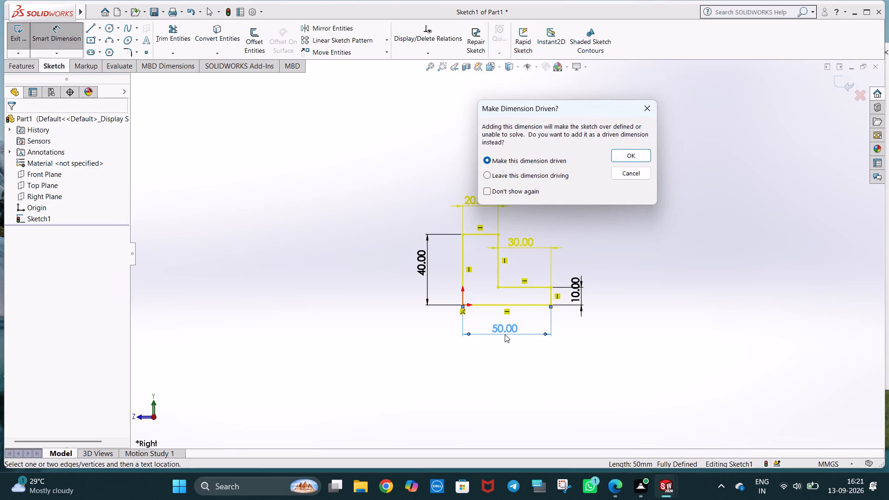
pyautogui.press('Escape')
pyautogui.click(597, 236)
# Set the dimension of the L profile's inner horizontal edge to 20 mm.
pyautogui.click(526, 239)
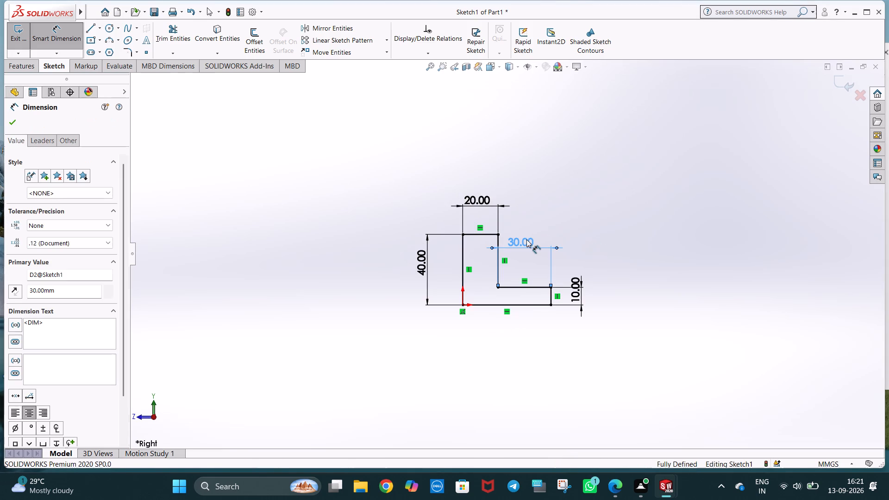
pyautogui.doubleClick(526, 239)
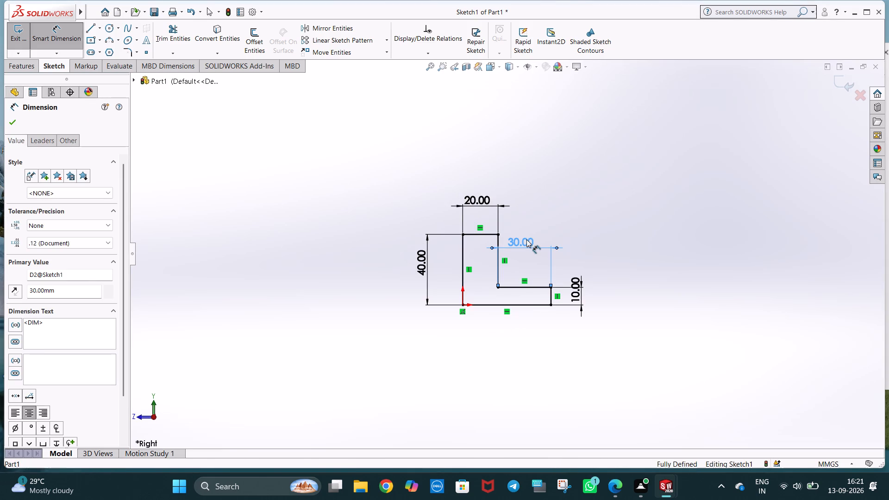
pyautogui.write('20')
pyautogui.press('Return')
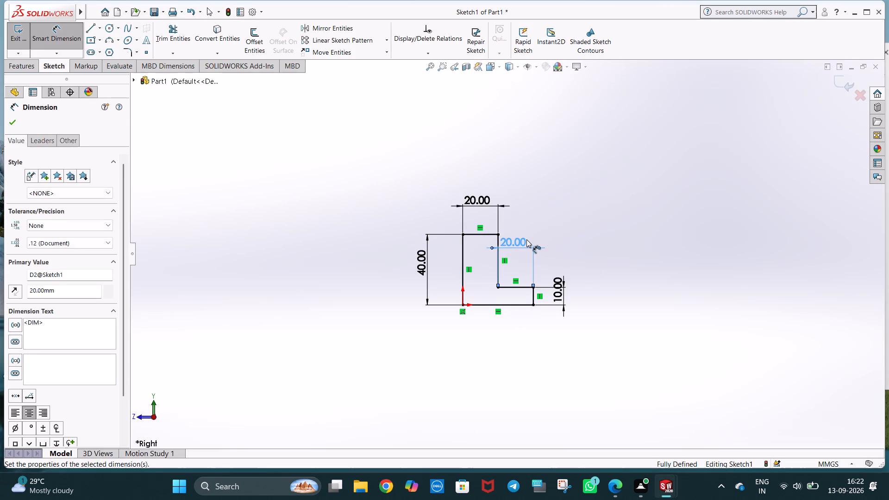
pyautogui.click(592, 229)
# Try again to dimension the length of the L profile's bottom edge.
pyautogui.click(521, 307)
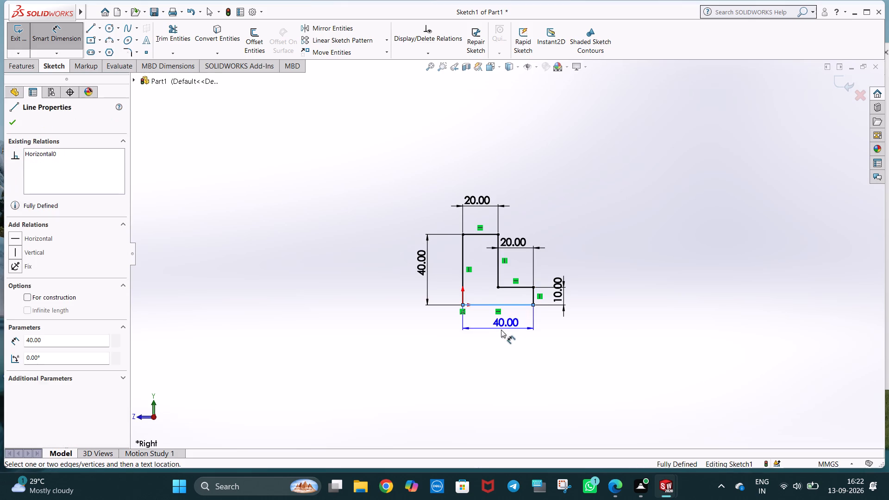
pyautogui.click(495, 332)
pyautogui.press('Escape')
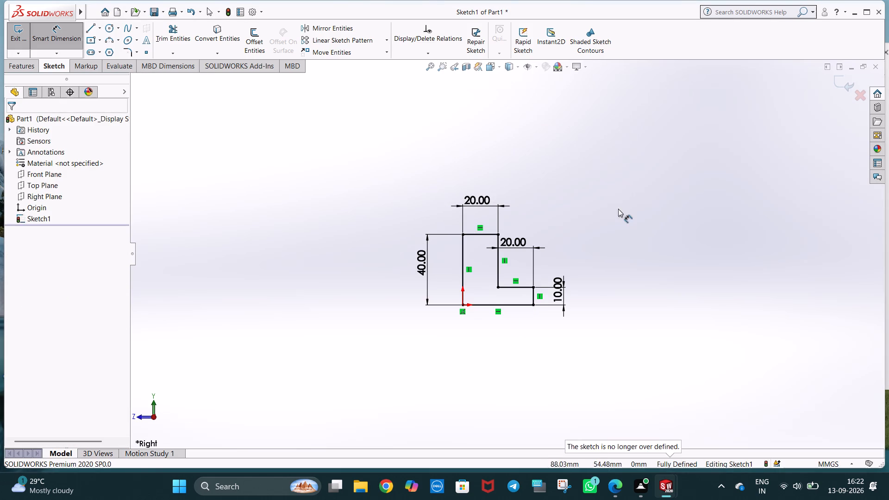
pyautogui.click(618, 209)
# Extrude the L profile as a boss with a Mid Plane end condition and a depth of 60 mm.
pyautogui.click(15, 65)
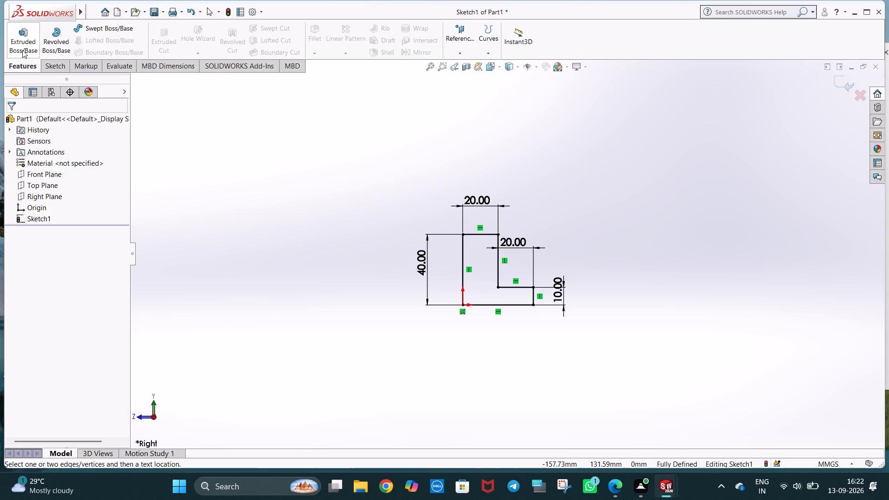
pyautogui.click(22, 50)
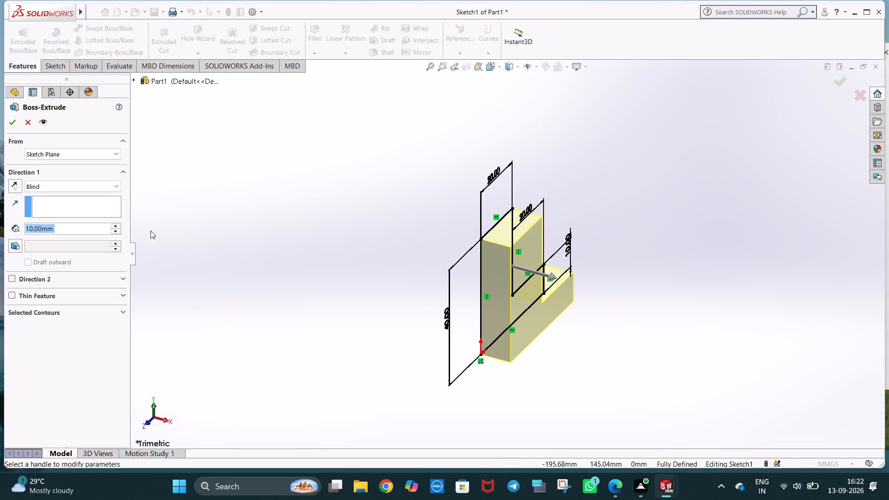
pyautogui.click(104, 187)
pyautogui.click(91, 237)
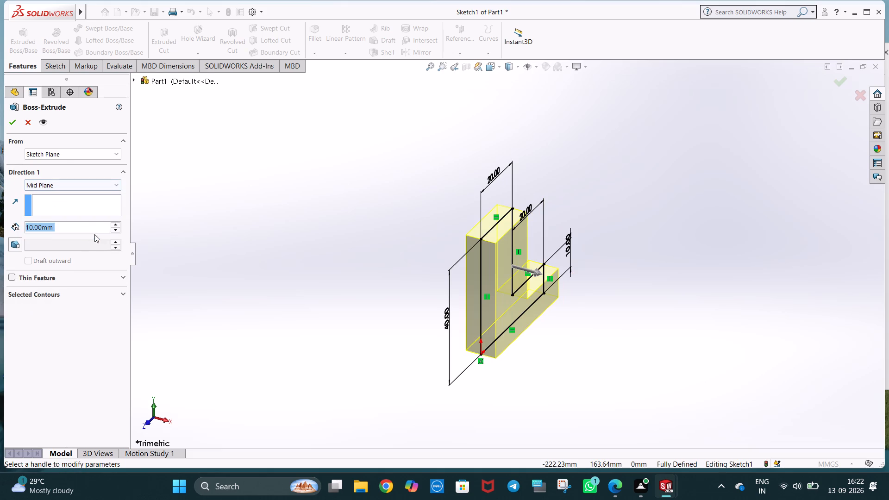
pyautogui.moveTo(346, 304); pyautogui.dragTo(380, 297, button='middle')
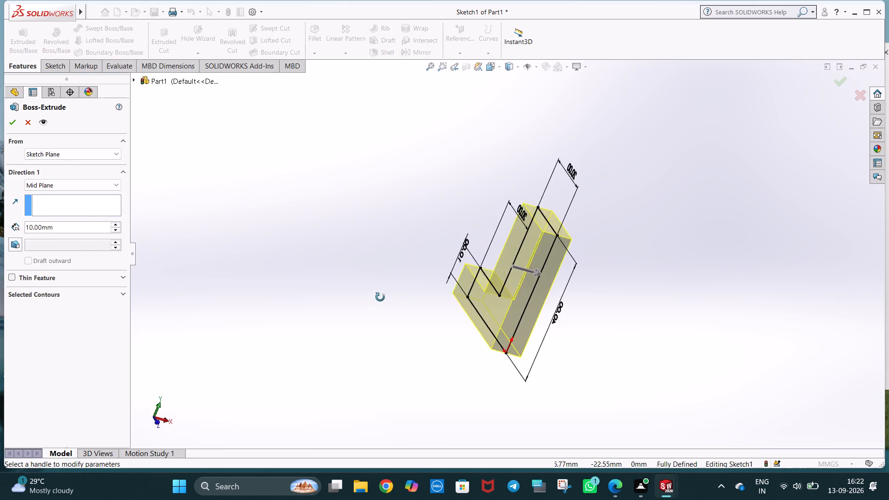
pyautogui.moveTo(380, 297); pyautogui.dragTo(300, 277, button='middle')
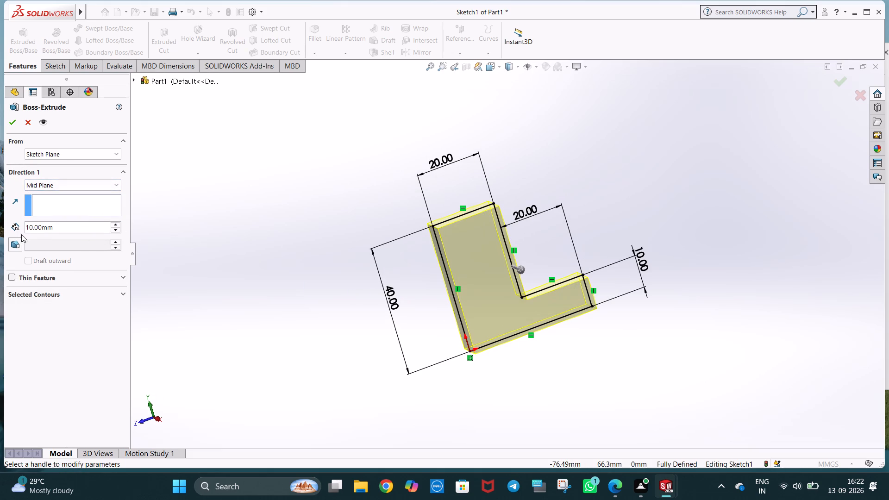
pyautogui.click(66, 222)
pyautogui.click(67, 227)
pyautogui.press('BackSpace')
pyautogui.press('BackSpace')
pyautogui.press('BackSpace')
pyautogui.press('BackSpace')
pyautogui.press('BackSpace')
pyautogui.press('BackSpace')
pyautogui.press('BackSpace')
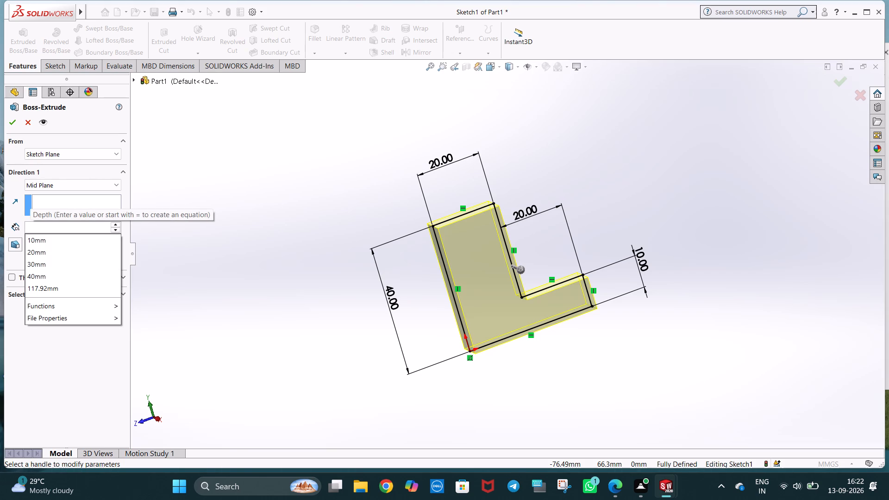
pyautogui.write('60')
pyautogui.press('Return')
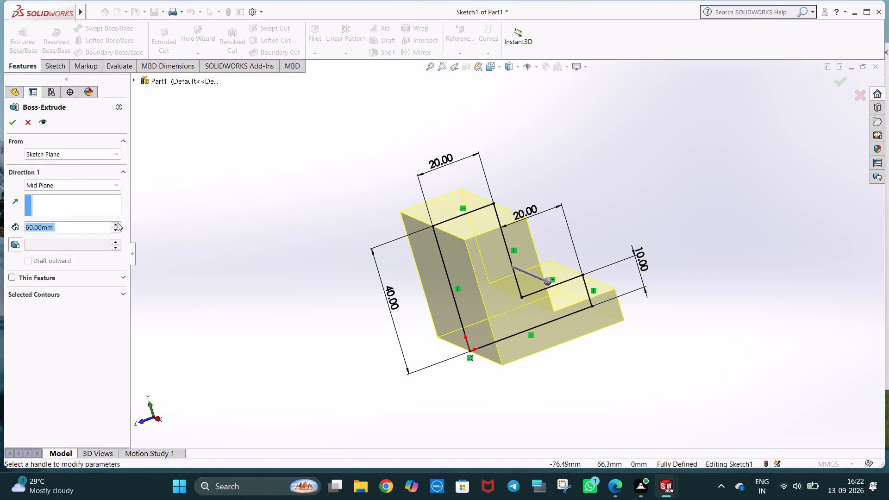
pyautogui.moveTo(244, 216); pyautogui.dragTo(204, 229, button='middle')
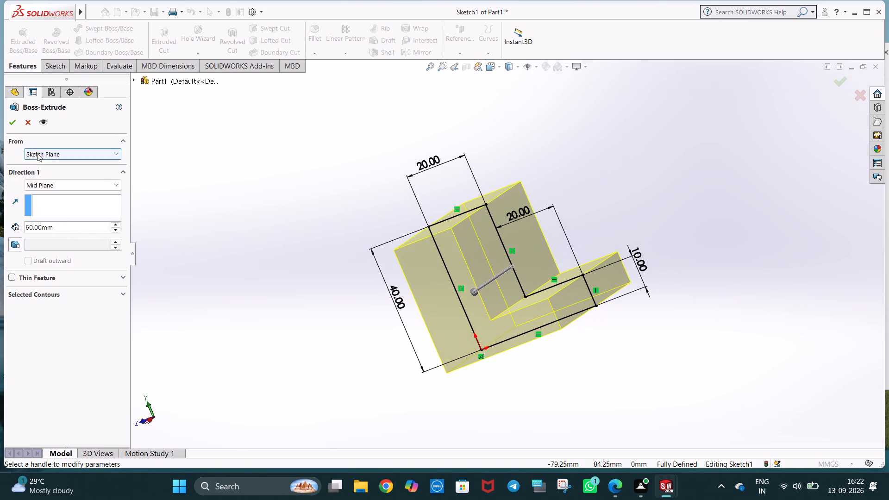
pyautogui.click(12, 123)
# Start a new sketch on the inner vertical face of the L-shaped body, viewed normal to that face.
pyautogui.moveTo(573, 307); pyautogui.dragTo(537, 339, button='middle')
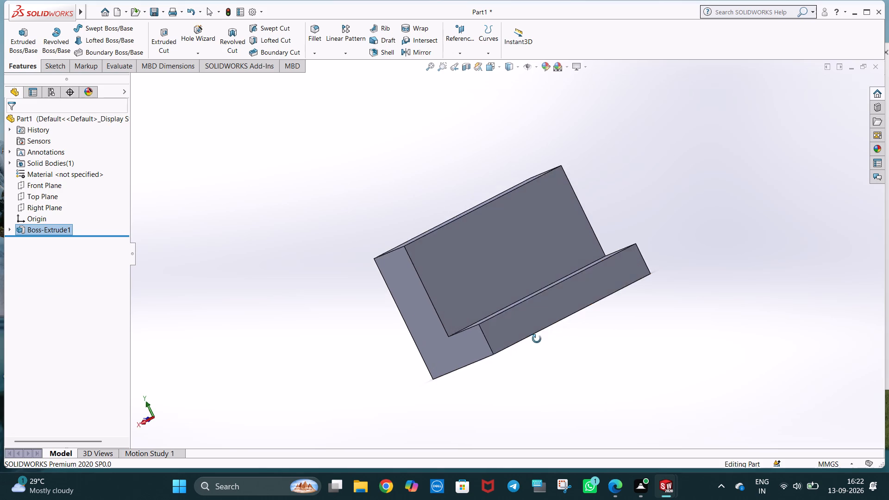
pyautogui.moveTo(537, 339); pyautogui.dragTo(544, 388, button='middle')
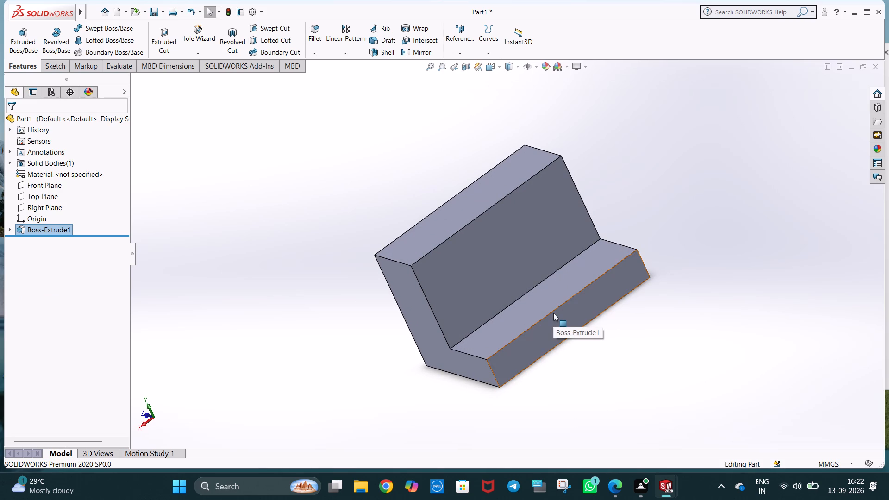
pyautogui.rightClick(534, 269)
pyautogui.click(551, 254)
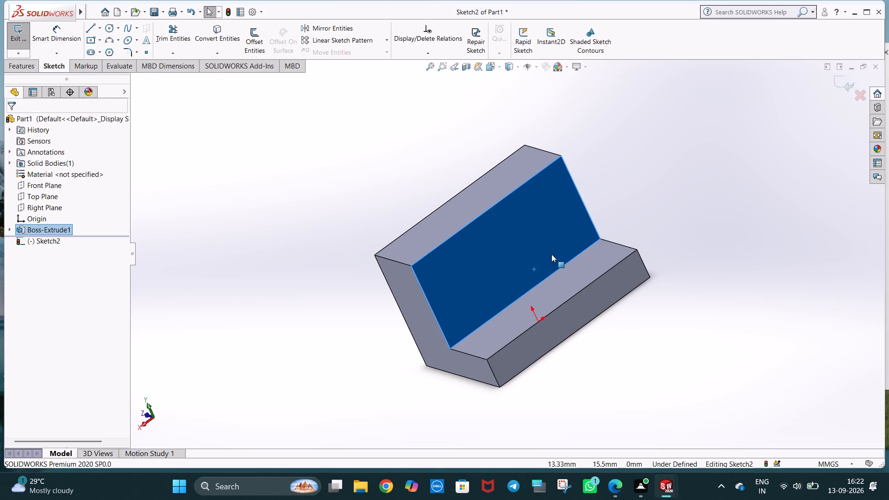
pyautogui.hotkey('ctrl', '8')
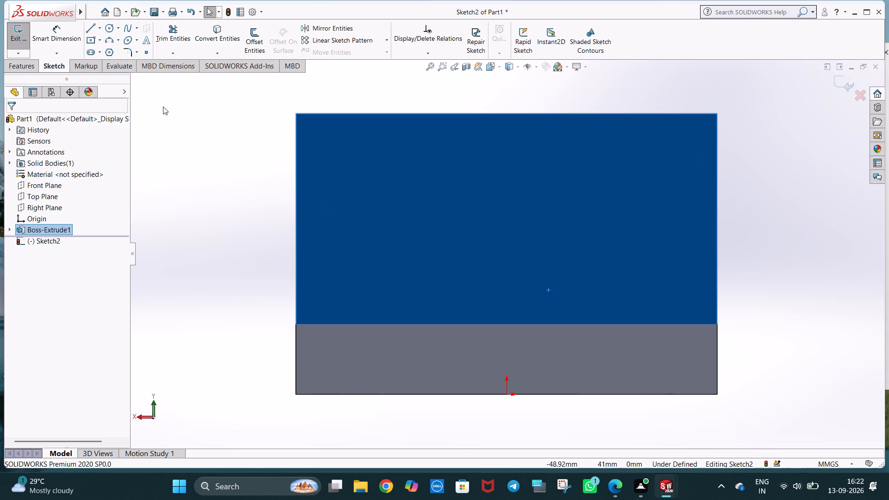
# Draw a centerline 20 mm up the block's left edge from its bottom corner, continuing horizontally about 20.4 mm across the face.
pyautogui.click(100, 31)
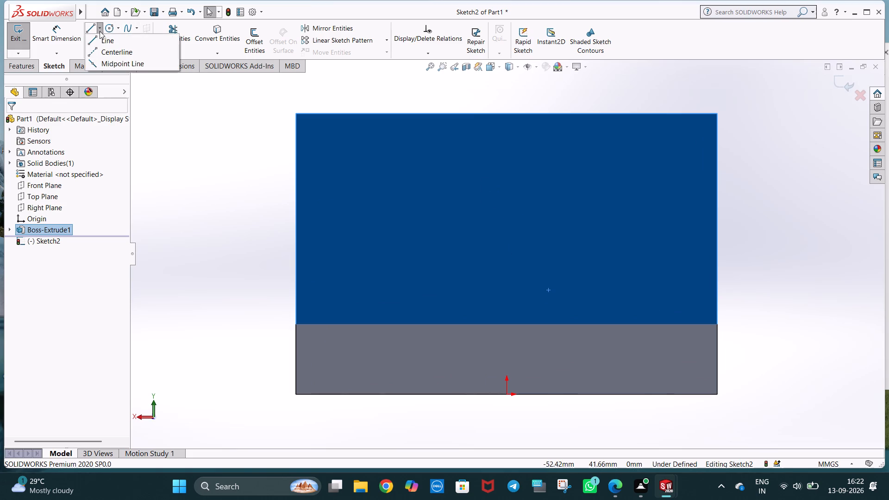
pyautogui.click(110, 50)
pyautogui.click(295, 394)
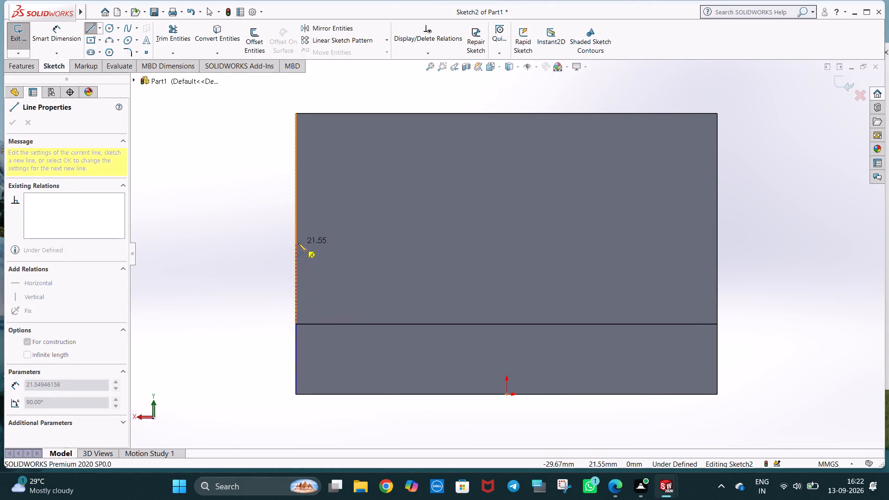
pyautogui.click(298, 243)
pyautogui.write('20')
pyautogui.press('Return')
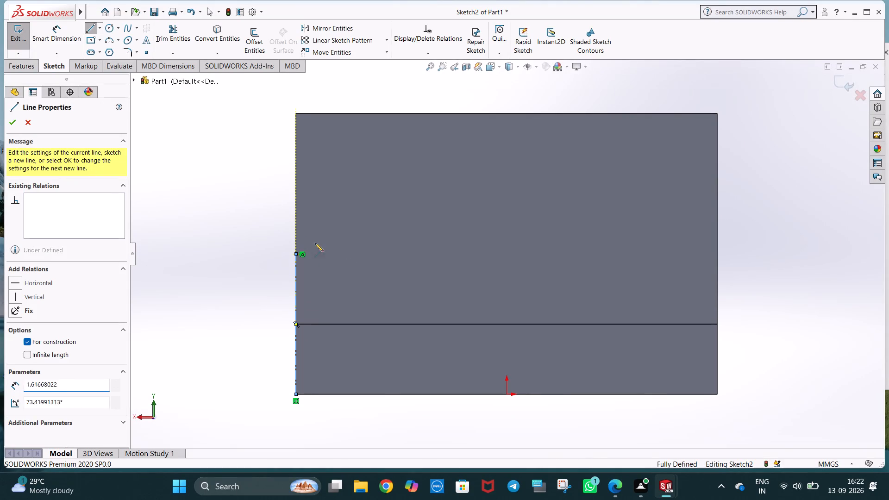
pyautogui.click(439, 254)
pyautogui.press('Escape')
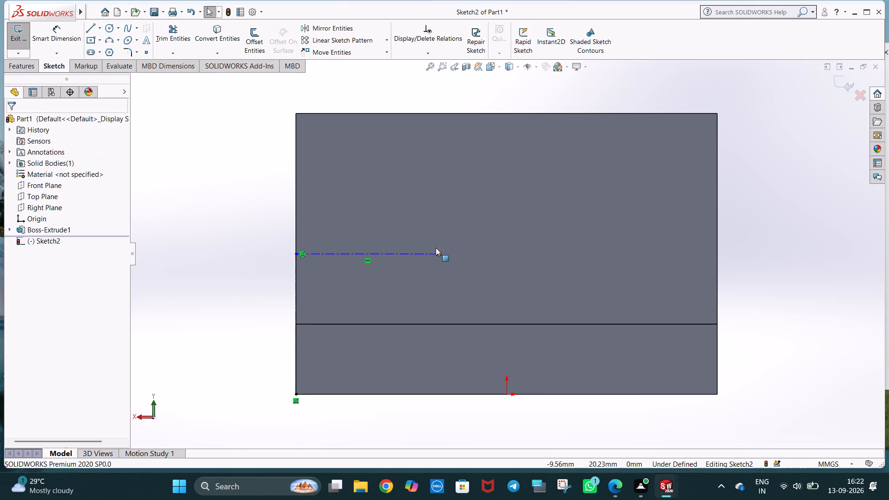
pyautogui.click(408, 218)
pyautogui.press('Escape')
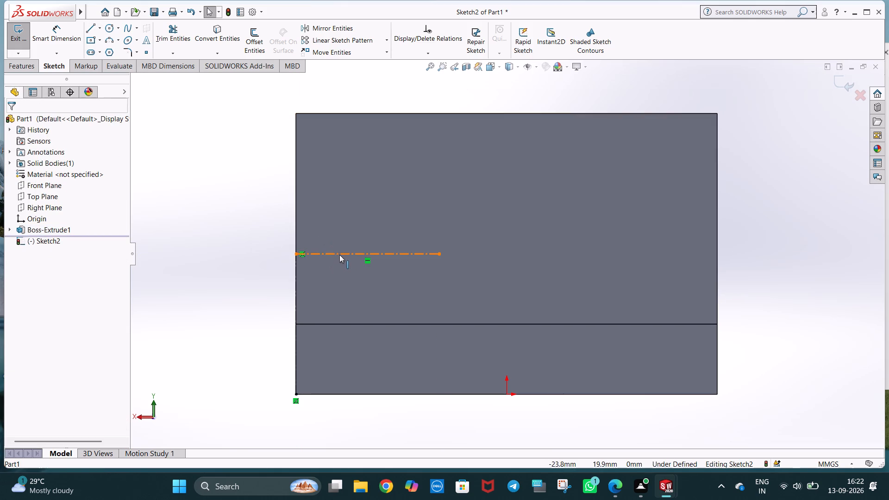
# Set the horizontal centerline's length to 20 mm.
pyautogui.click(339, 255)
pyautogui.write('20')
pyautogui.press('Return')
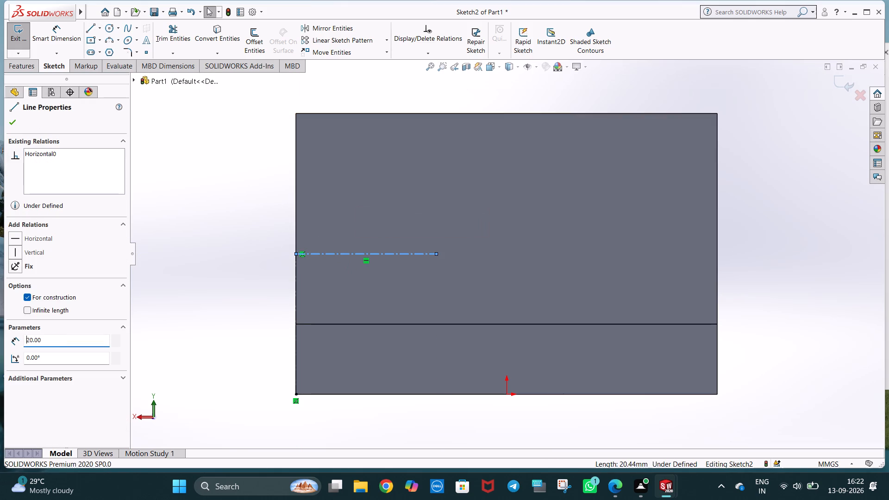
pyautogui.press('Escape')
pyautogui.click(214, 192)
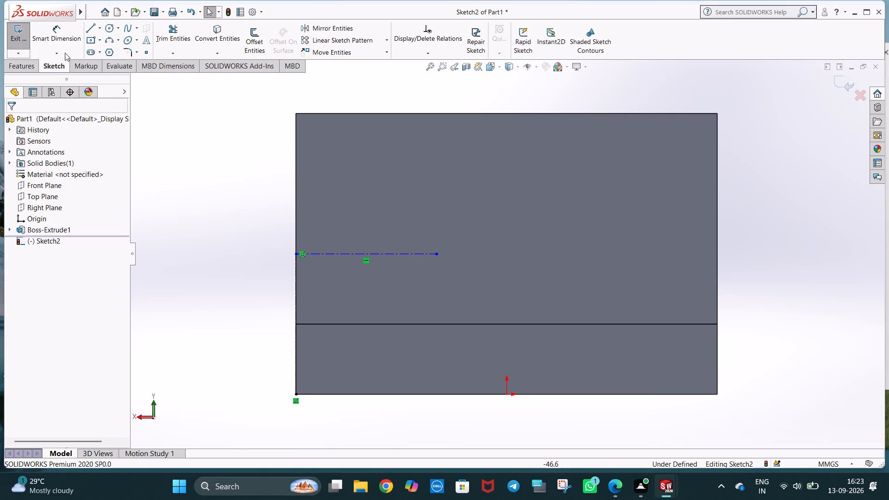
# Sketch a circle with a 20 mm radius centred on the free end of the horizontal centerline.
pyautogui.click(110, 28)
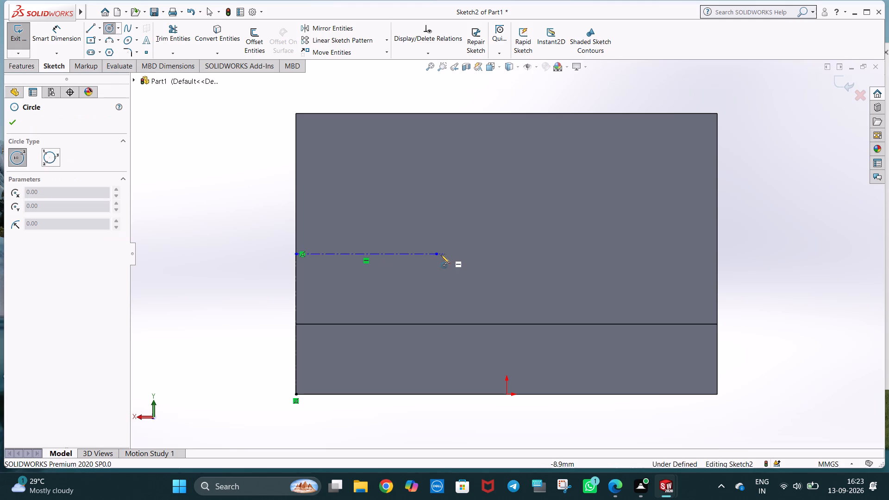
pyautogui.click(438, 255)
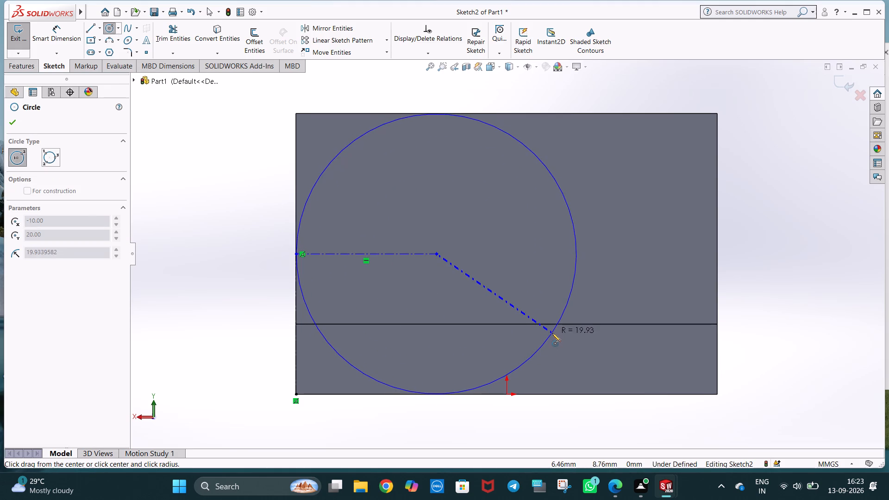
pyautogui.click(552, 333)
pyautogui.write('20')
pyautogui.press('Return')
pyautogui.press('Escape')
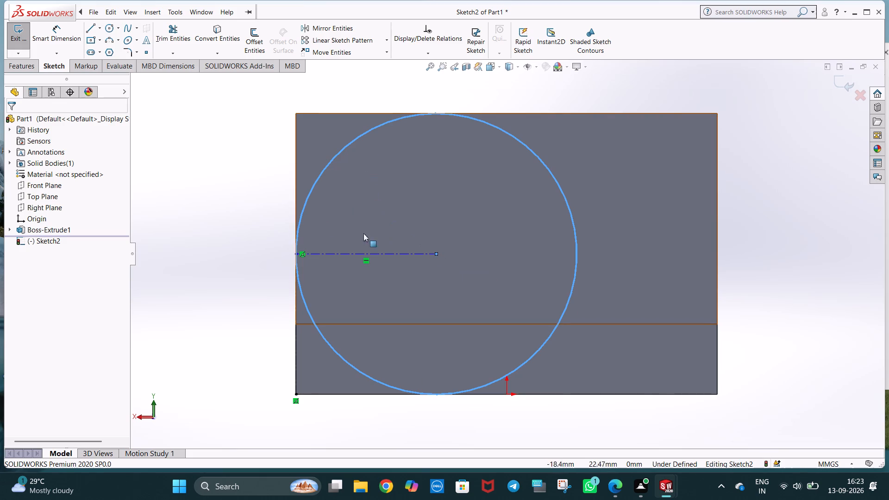
pyautogui.click(255, 179)
# Sketch a smaller concentric circle with a radius of about 9.8 mm at the same centre.
pyautogui.click(107, 29)
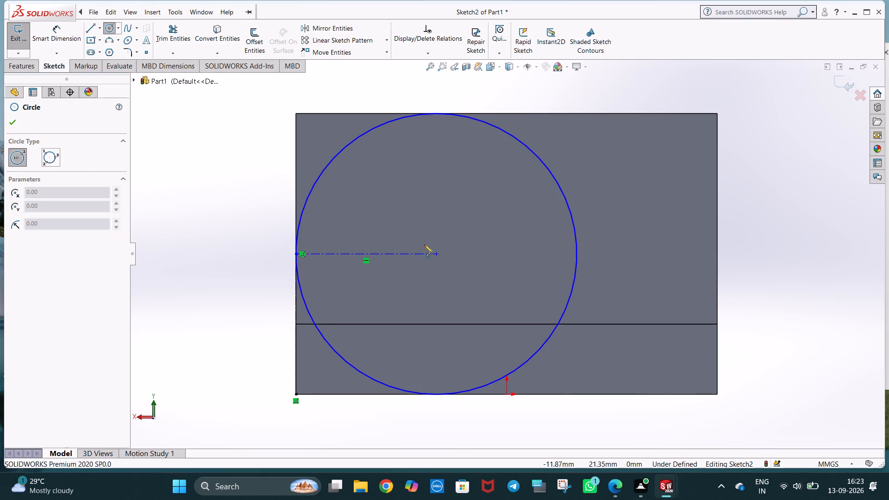
pyautogui.click(435, 254)
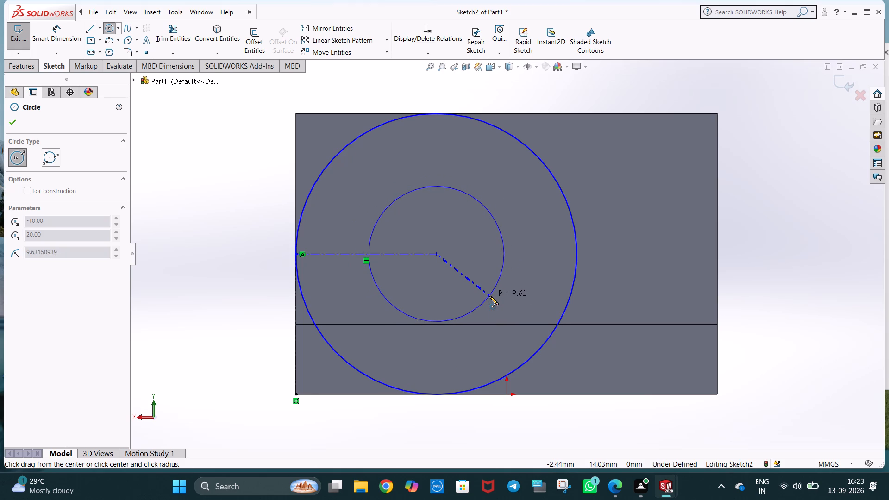
pyautogui.click(490, 297)
pyautogui.press('Escape')
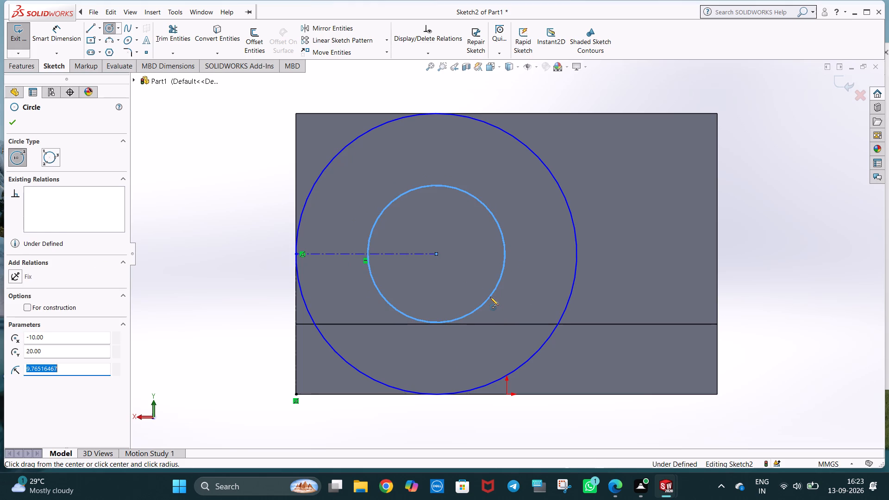
pyautogui.press('Escape')
pyautogui.click(744, 293)
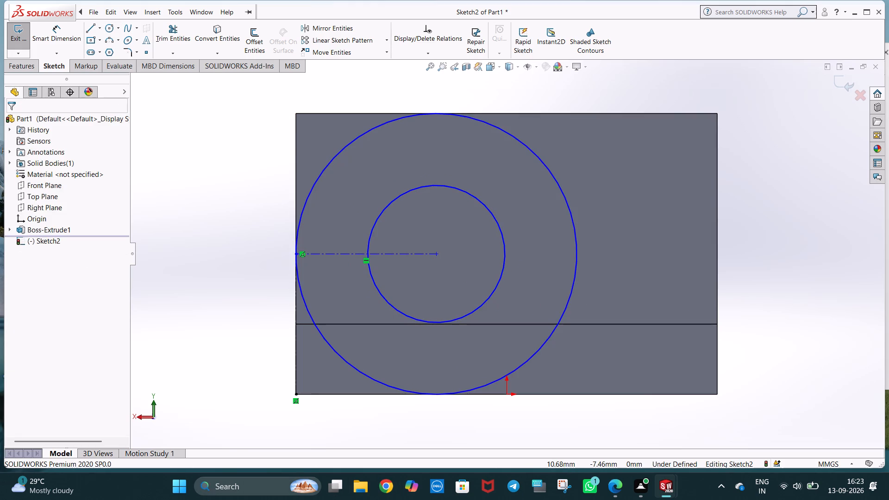
# Calculate 19.9 divided by 2 in Calculator, then close it and return to the sketch.
pyautogui.click(257, 490)
pyautogui.press('c')
pyautogui.press('s')
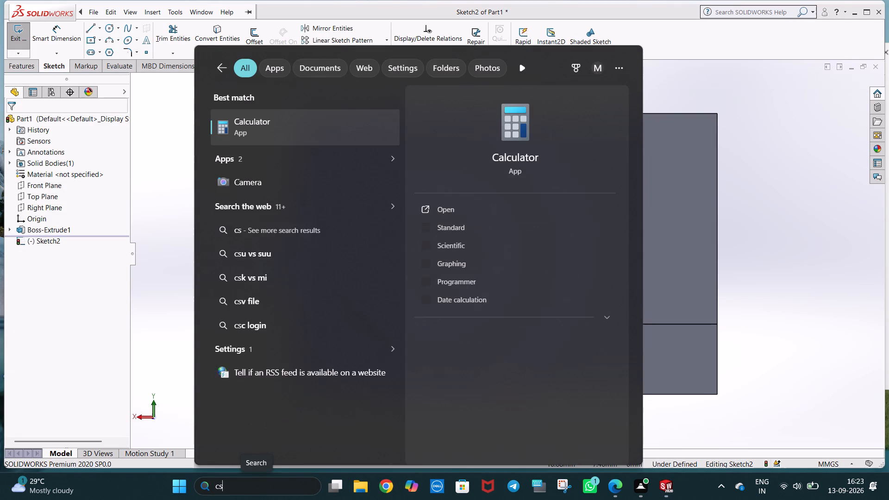
pyautogui.press('BackSpace')
pyautogui.press('a')
pyautogui.click(263, 119)
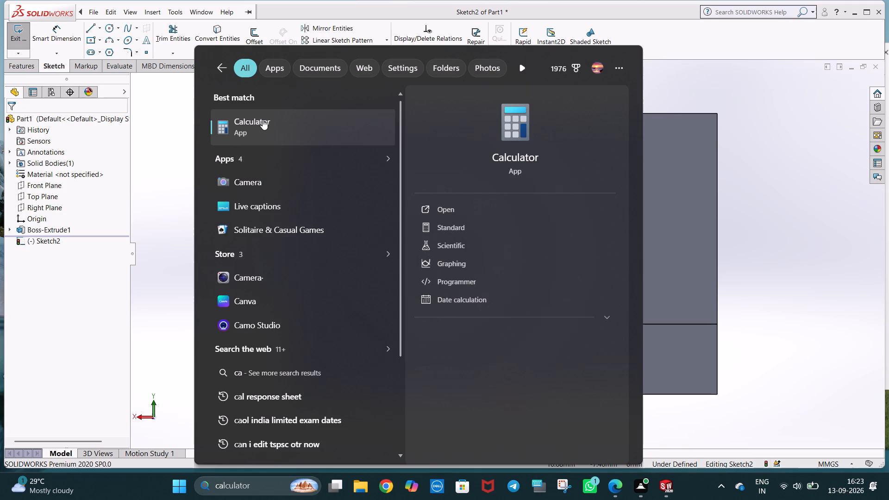
pyautogui.write('19')
pyautogui.write('.9/2')
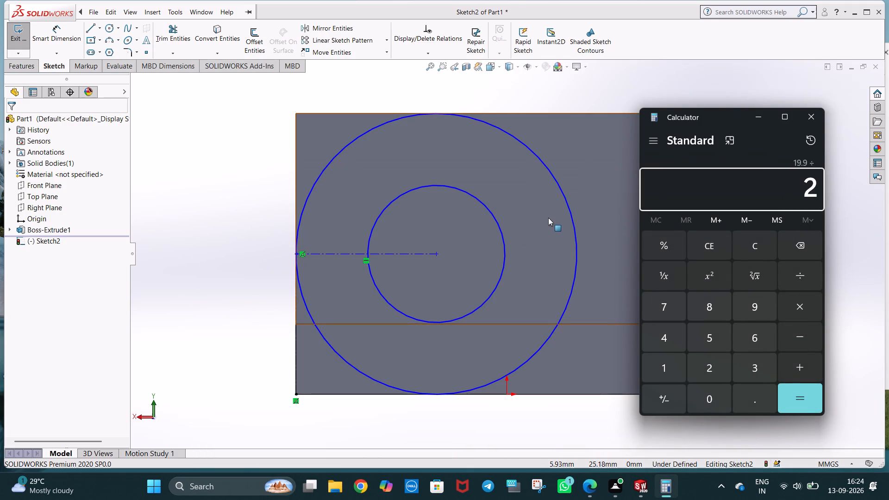
pyautogui.press('Return')
pyautogui.click(808, 120)
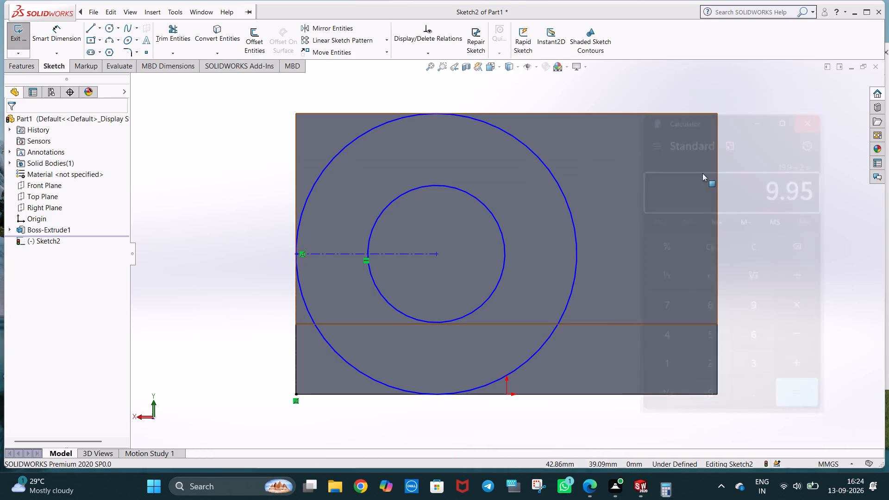
# Set the inner circle's radius to 9.95 mm.
pyautogui.click(732, 218)
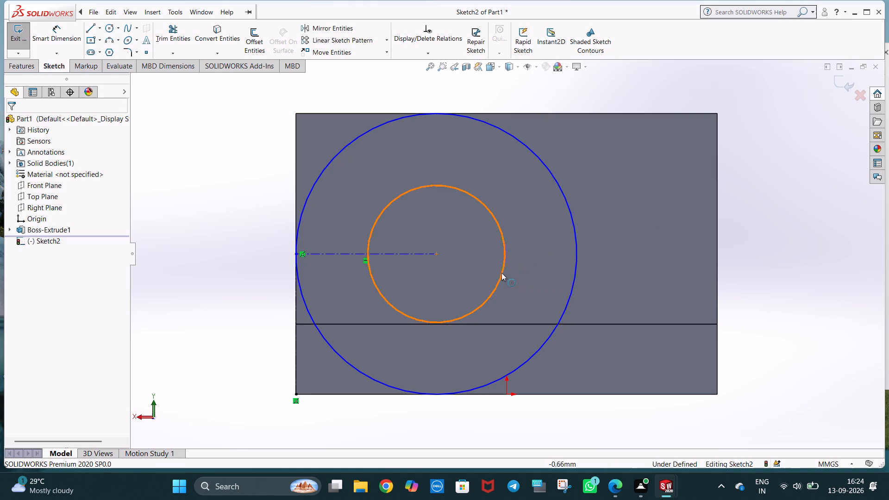
pyautogui.click(501, 273)
pyautogui.write('9.95')
pyautogui.press('Return')
pyautogui.press('Escape')
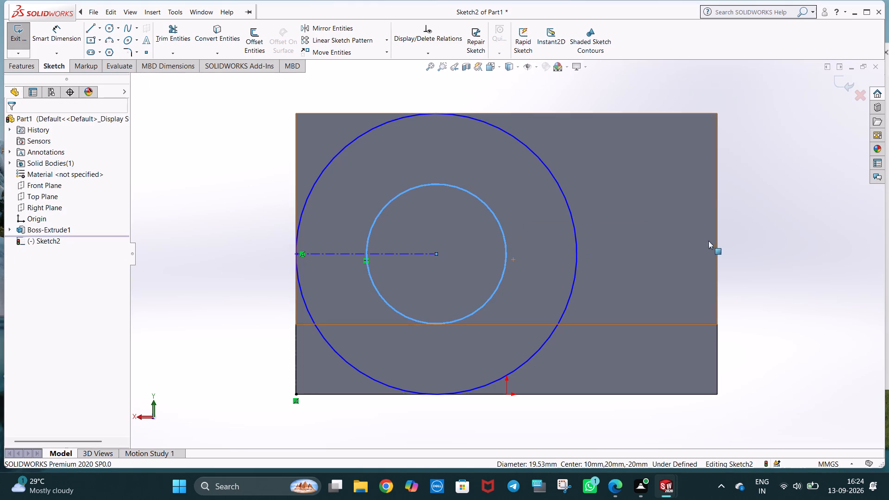
pyautogui.click(759, 255)
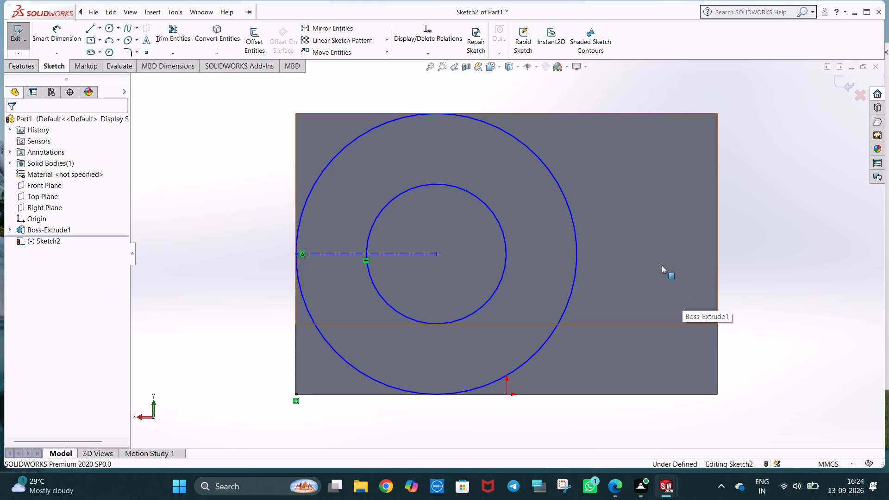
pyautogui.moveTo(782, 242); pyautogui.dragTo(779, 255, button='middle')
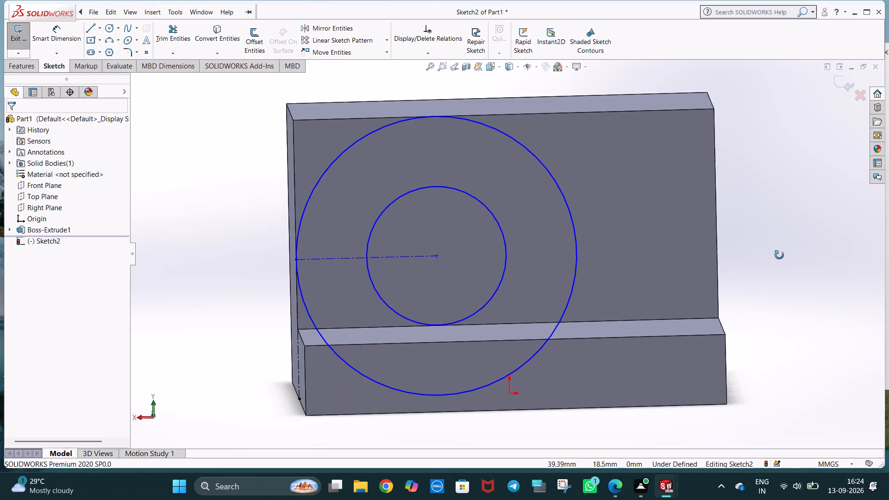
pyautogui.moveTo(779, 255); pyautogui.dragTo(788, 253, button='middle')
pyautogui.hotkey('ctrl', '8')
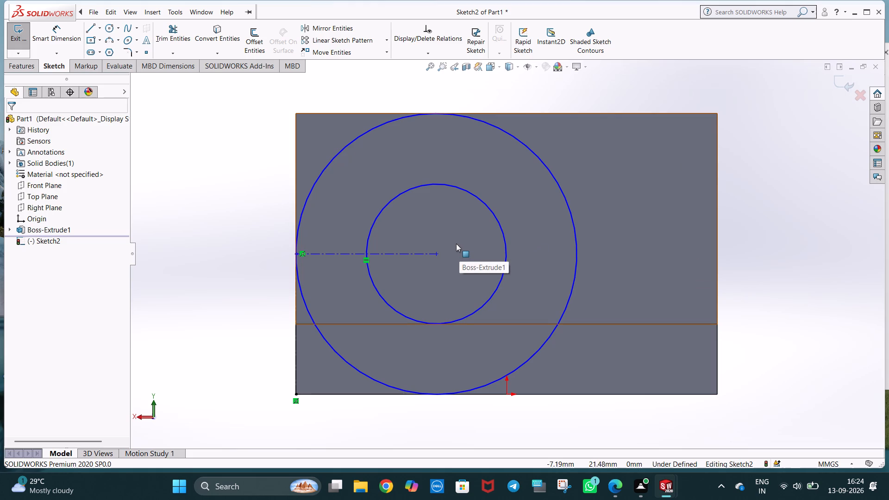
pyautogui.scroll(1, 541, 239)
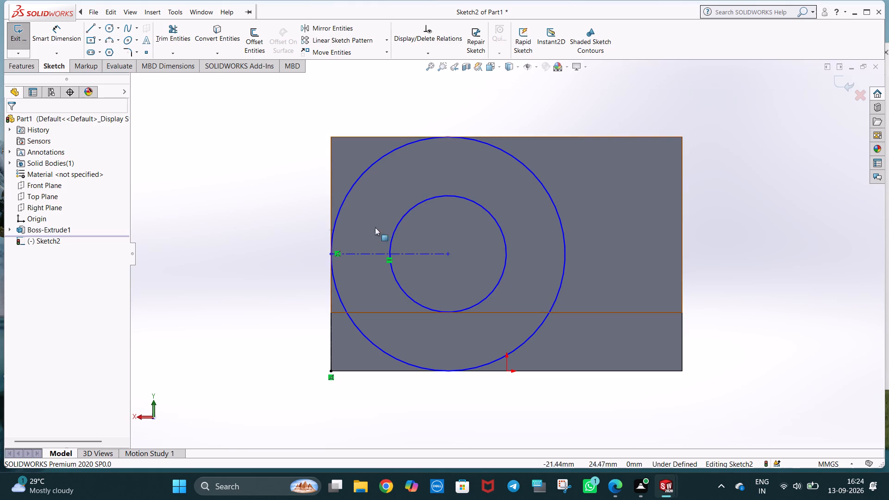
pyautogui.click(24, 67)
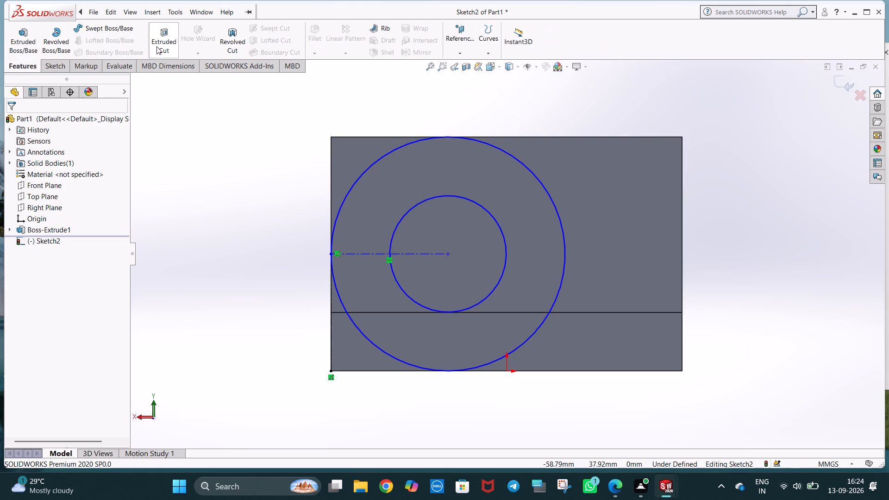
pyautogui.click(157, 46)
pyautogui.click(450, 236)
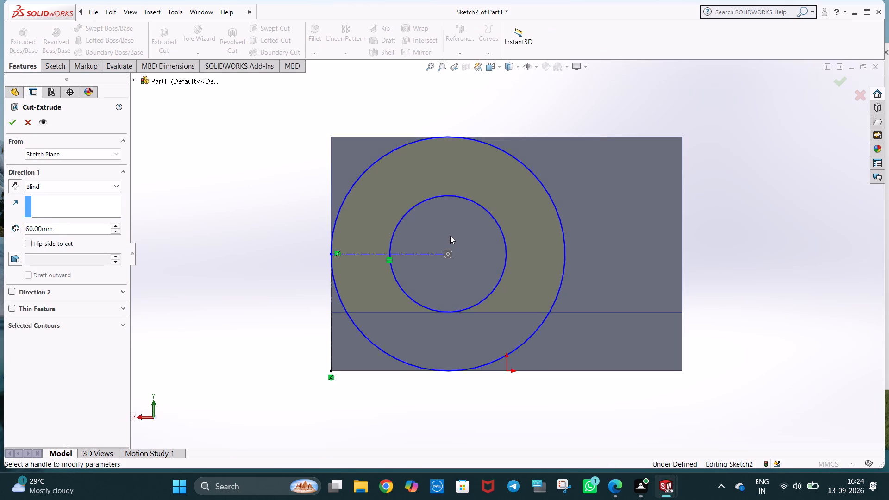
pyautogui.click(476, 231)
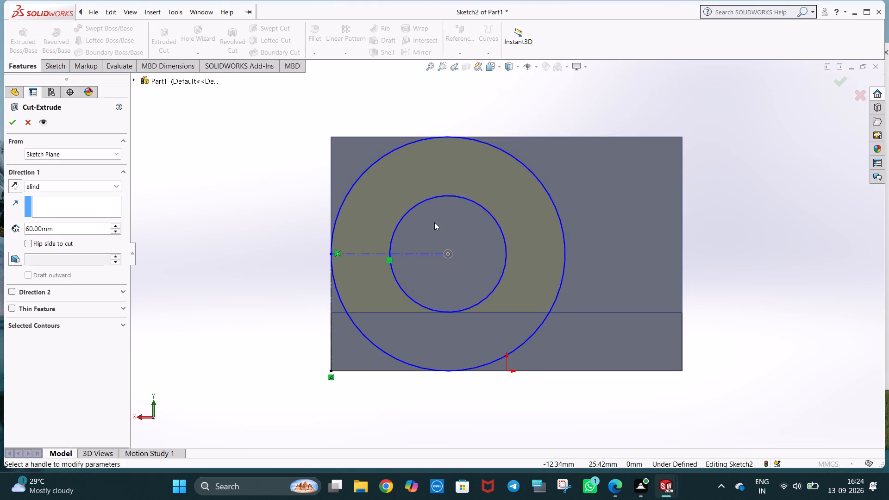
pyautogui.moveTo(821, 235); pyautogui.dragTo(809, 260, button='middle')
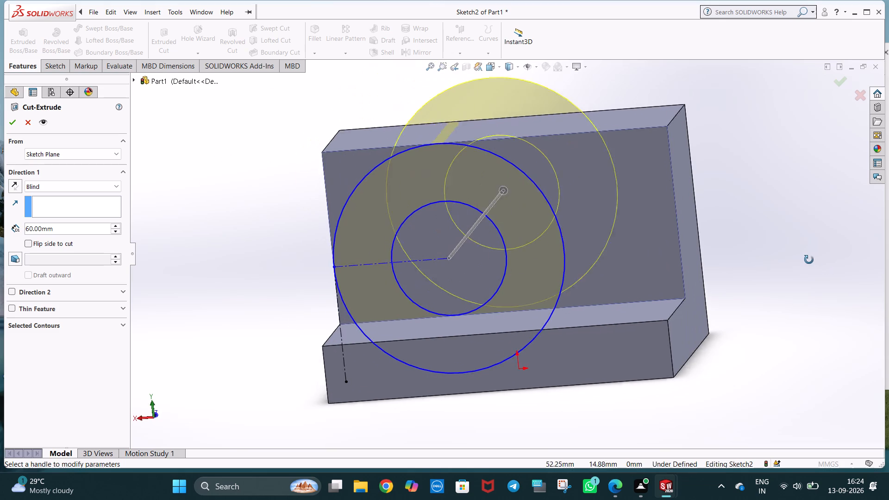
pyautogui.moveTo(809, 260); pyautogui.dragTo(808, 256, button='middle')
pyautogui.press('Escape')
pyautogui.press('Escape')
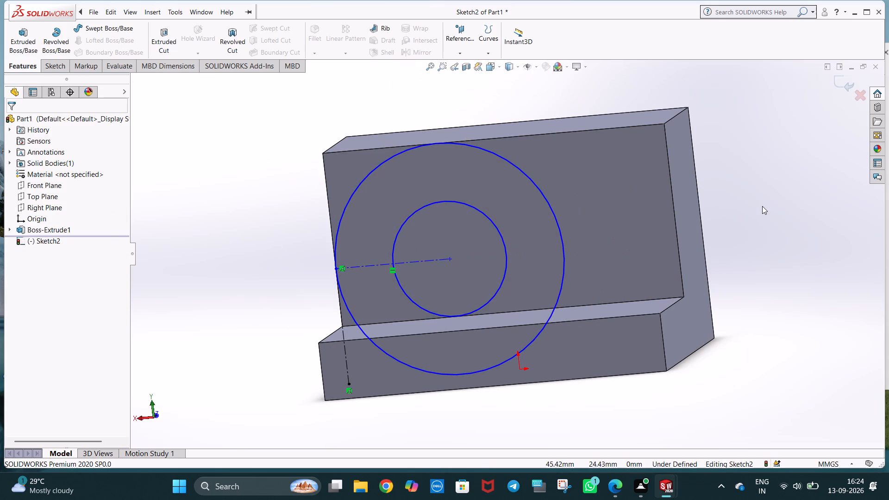
# Delete the outer 20 mm radius circle from the sketch.
pyautogui.click(469, 245)
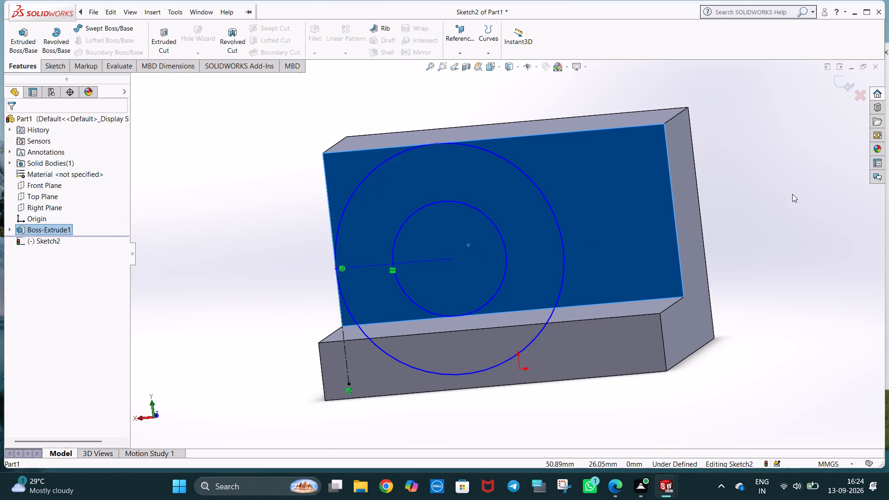
pyautogui.click(798, 194)
pyautogui.click(556, 216)
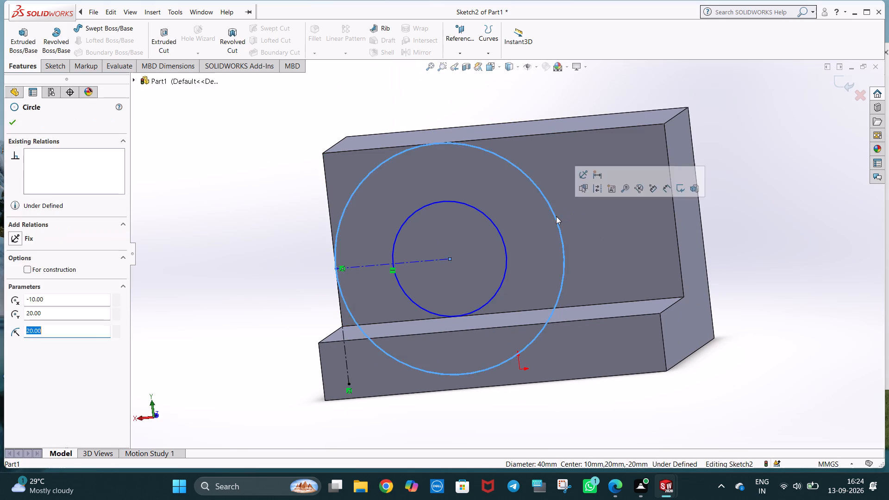
pyautogui.press('Delete')
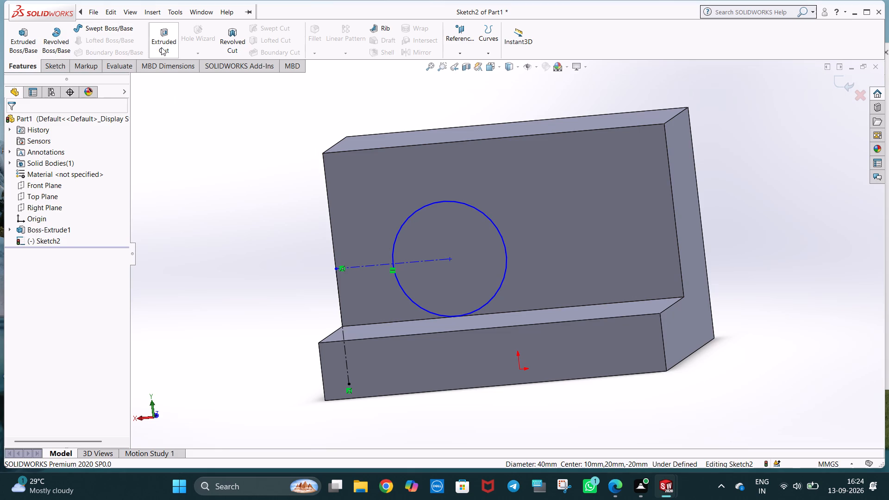
# Cut the remaining circle through the upright wall with a blind Extruded Cut 60 mm deep.
pyautogui.click(161, 47)
pyautogui.moveTo(806, 272); pyautogui.dragTo(692, 306, button='middle')
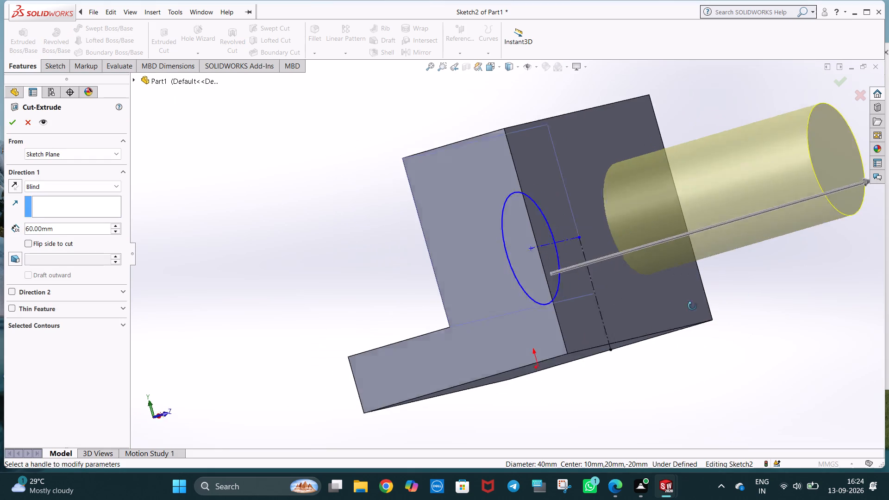
pyautogui.moveTo(692, 306); pyautogui.dragTo(711, 302, button='middle')
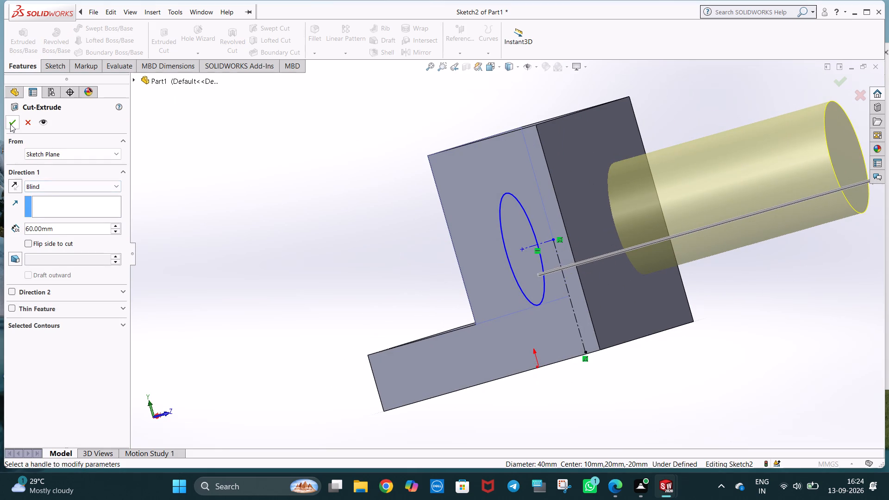
pyautogui.click(10, 124)
# Start a new sketch on the inner vertical face around the circular hole.
pyautogui.moveTo(308, 246); pyautogui.dragTo(408, 252, button='middle')
pyautogui.hotkey('ctrl', '8')
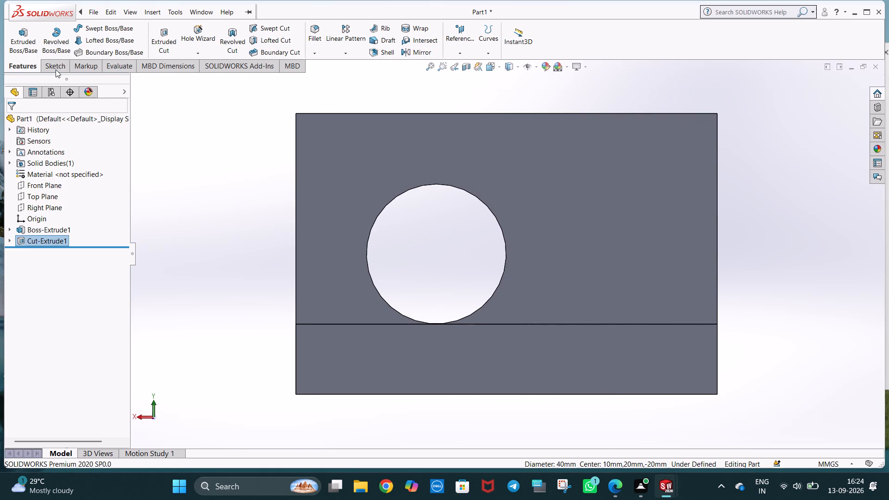
pyautogui.rightClick(543, 194)
pyautogui.click(563, 185)
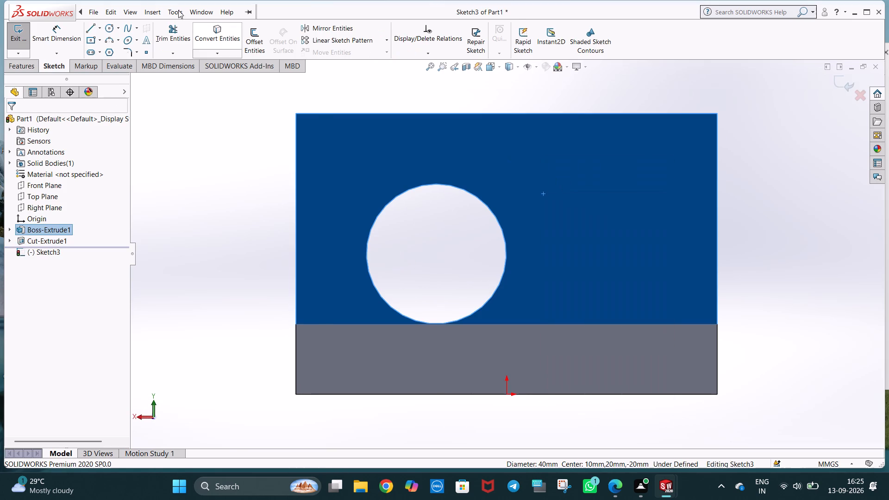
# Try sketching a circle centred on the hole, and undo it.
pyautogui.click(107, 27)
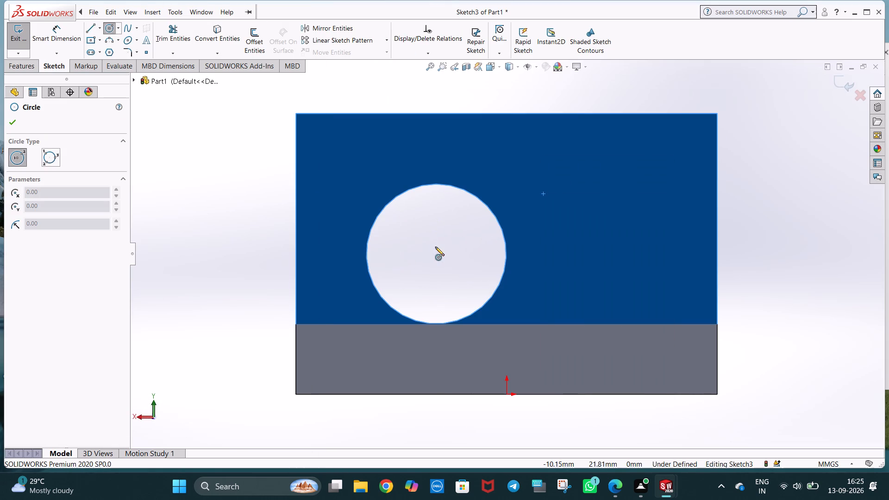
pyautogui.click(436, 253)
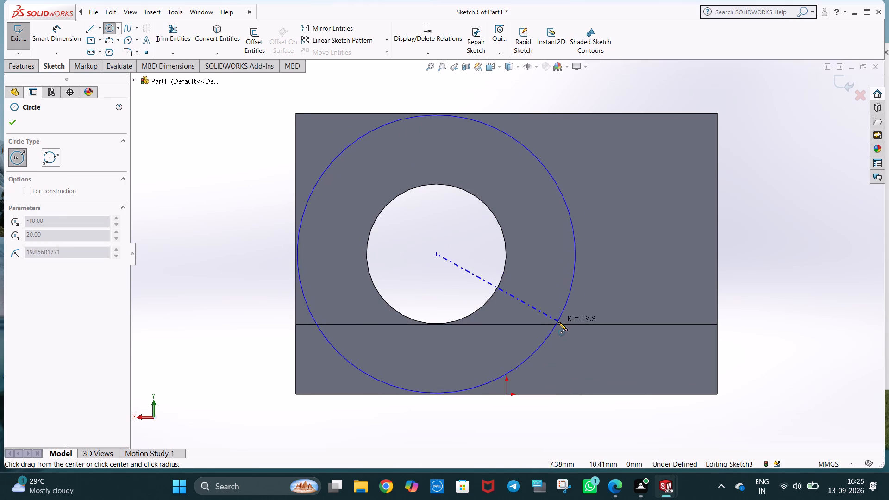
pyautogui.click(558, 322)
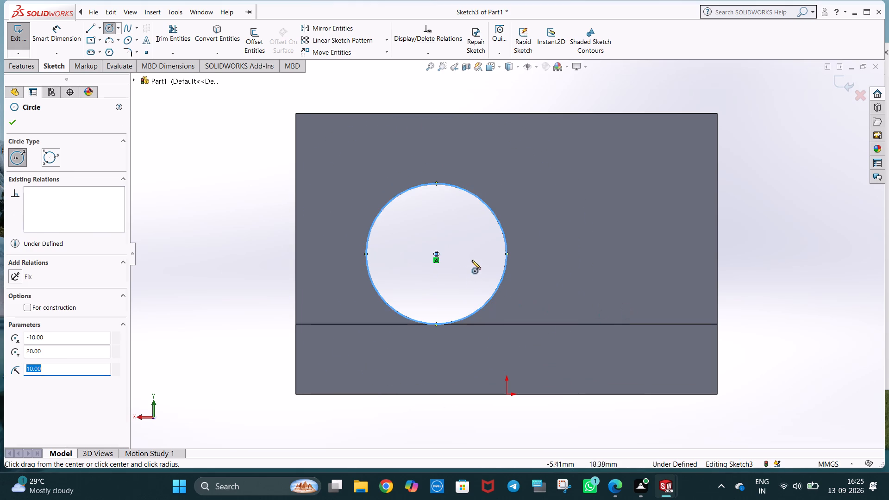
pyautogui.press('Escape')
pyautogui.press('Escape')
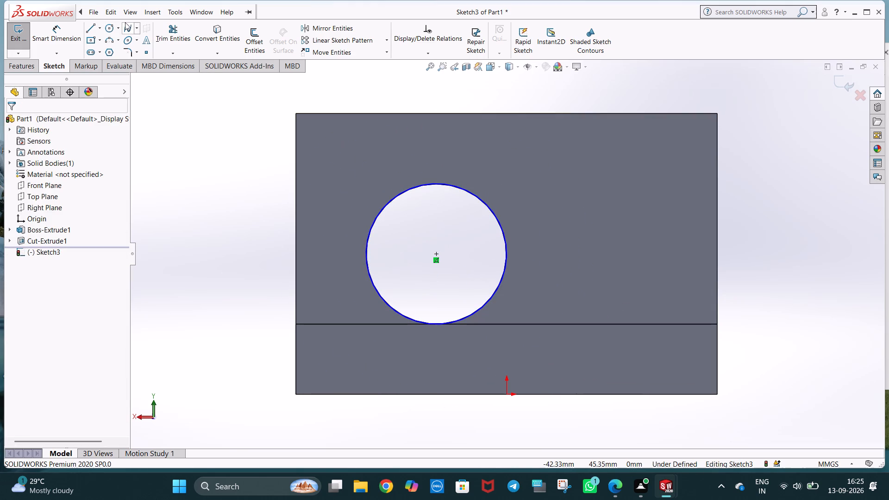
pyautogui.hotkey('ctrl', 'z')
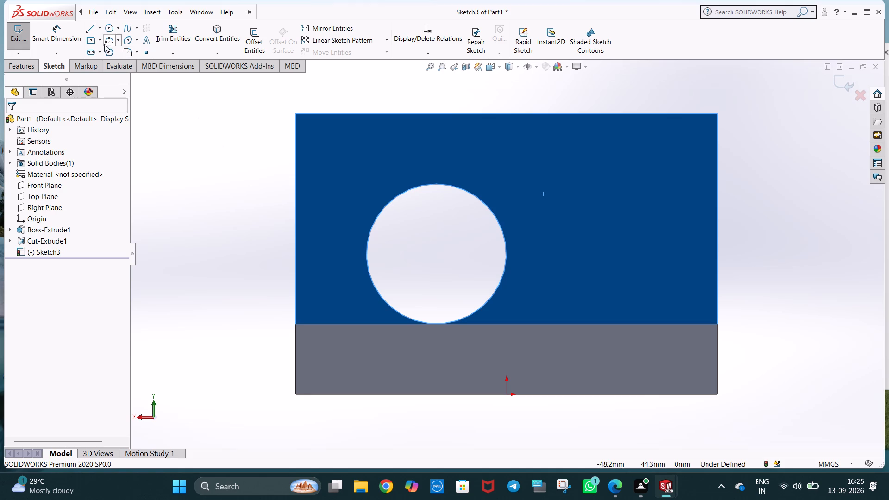
# Sketch a circle with a 20 mm radius centred on the hole.
pyautogui.click(106, 32)
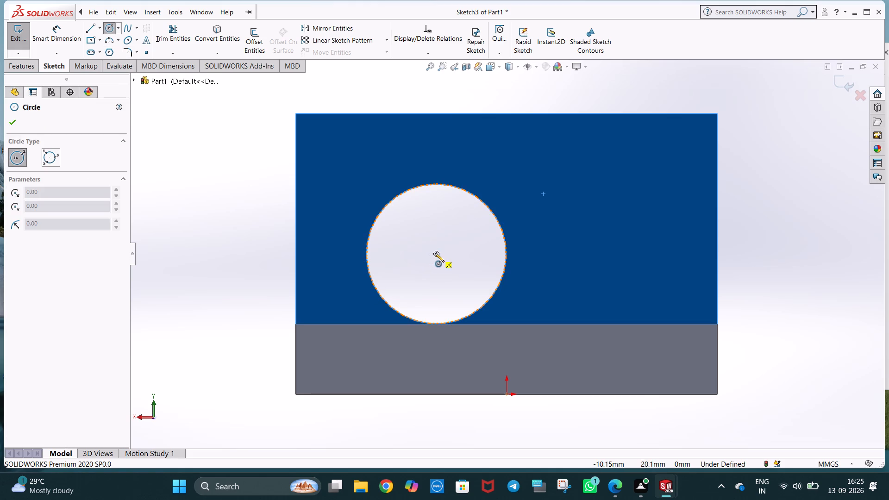
pyautogui.click(436, 255)
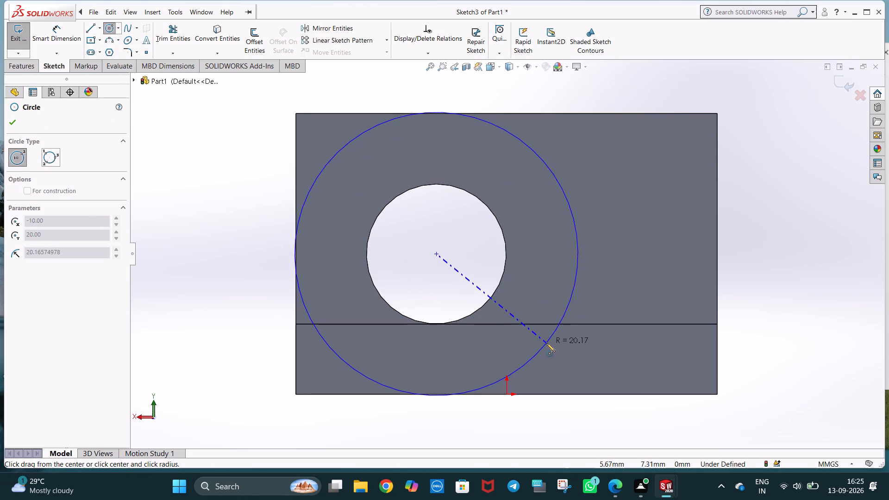
pyautogui.click(546, 343)
pyautogui.write('20')
pyautogui.press('Return')
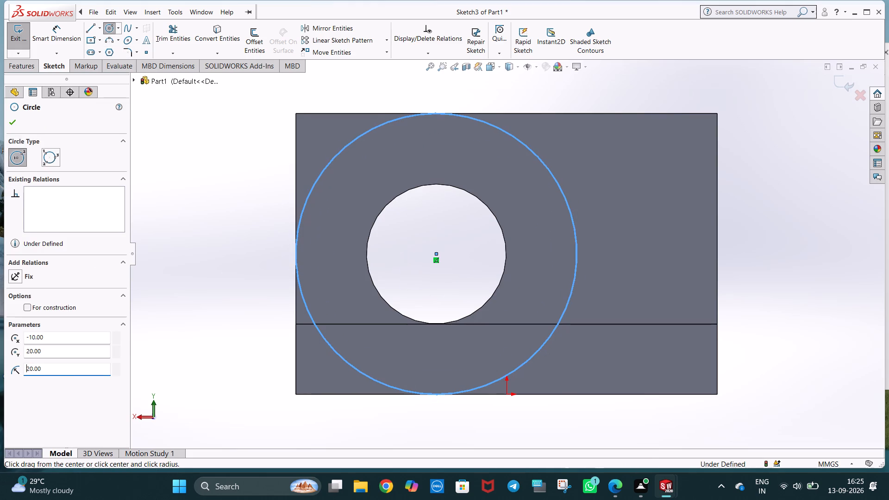
pyautogui.press('Escape')
pyautogui.click(753, 312)
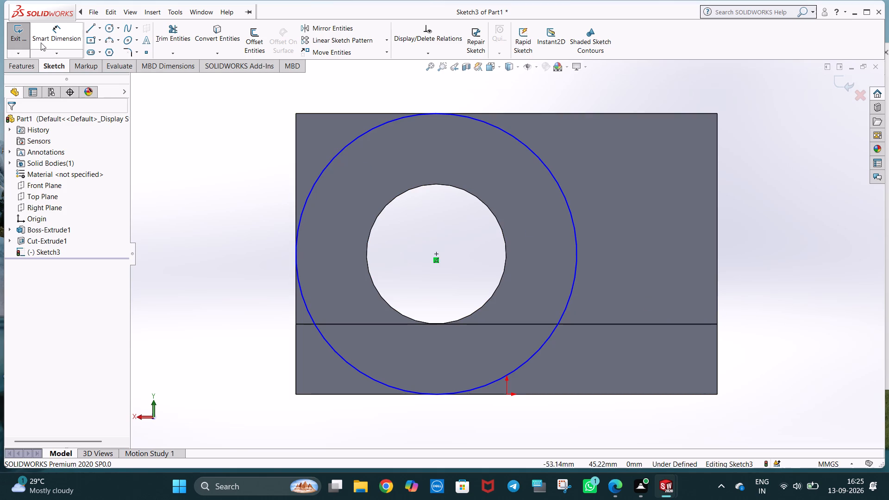
# Draw a horizontal line about 20 mm from the circle's right quadrant to the block's right edge, continuing 10 mm down to the ledge corner.
pyautogui.click(93, 28)
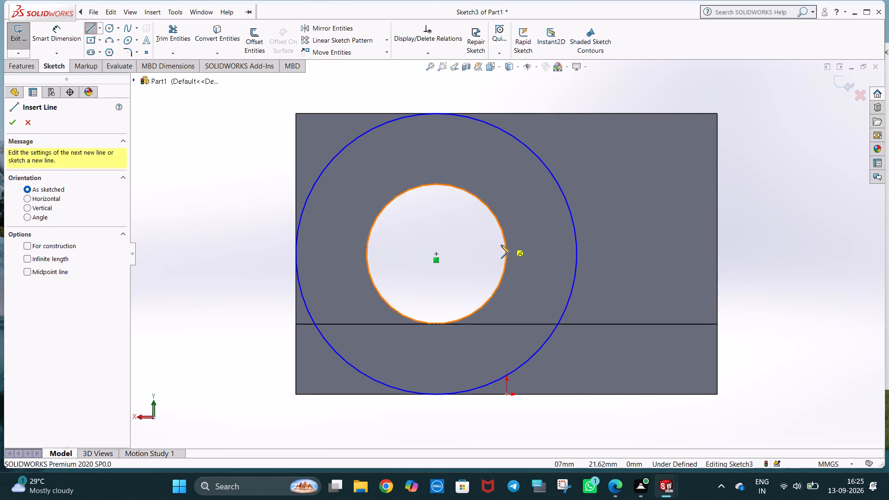
pyautogui.click(577, 254)
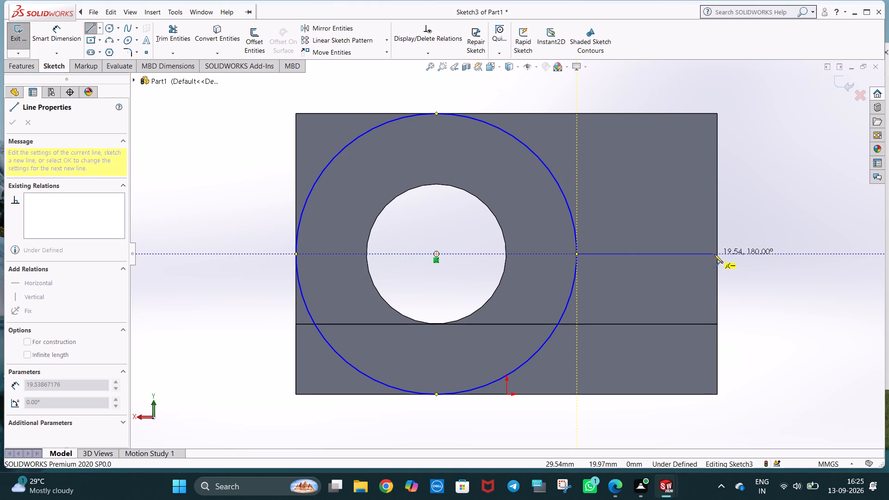
pyautogui.click(716, 253)
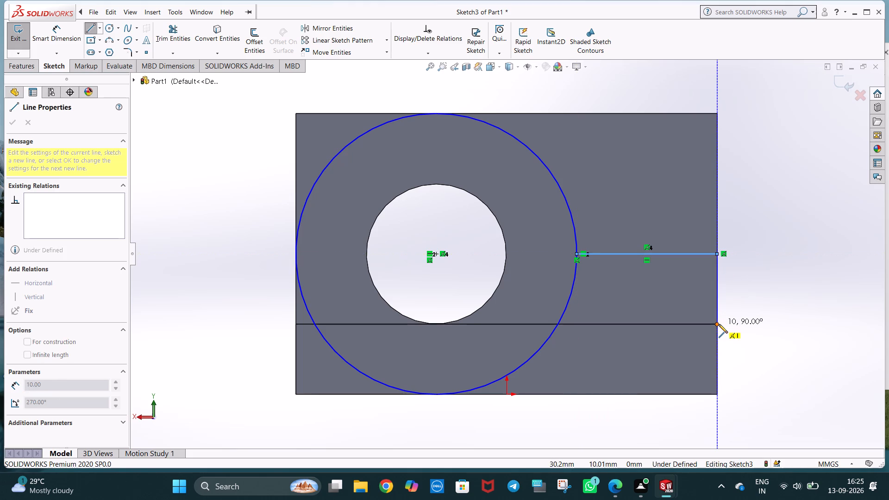
pyautogui.click(719, 324)
pyautogui.press('Escape')
pyautogui.press('Escape')
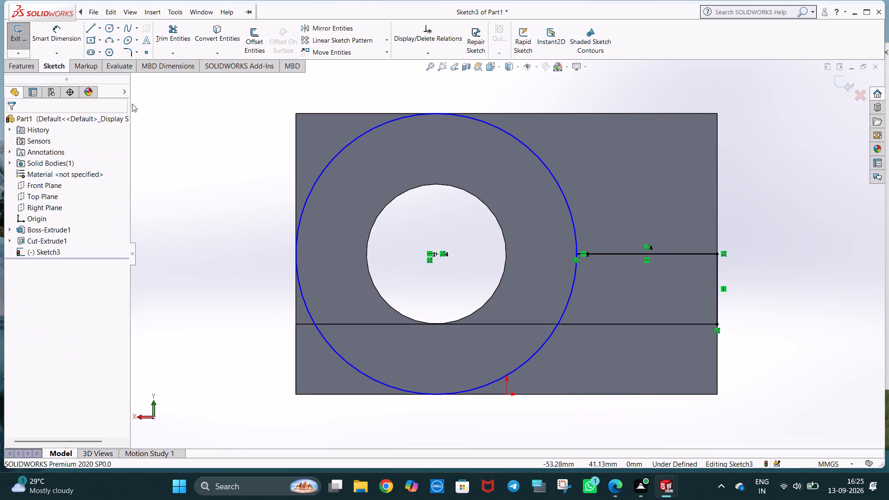
# Sketch a circle with a 10 mm radius below the horizontal line, near the block's right edge.
pyautogui.click(108, 32)
pyautogui.click(667, 285)
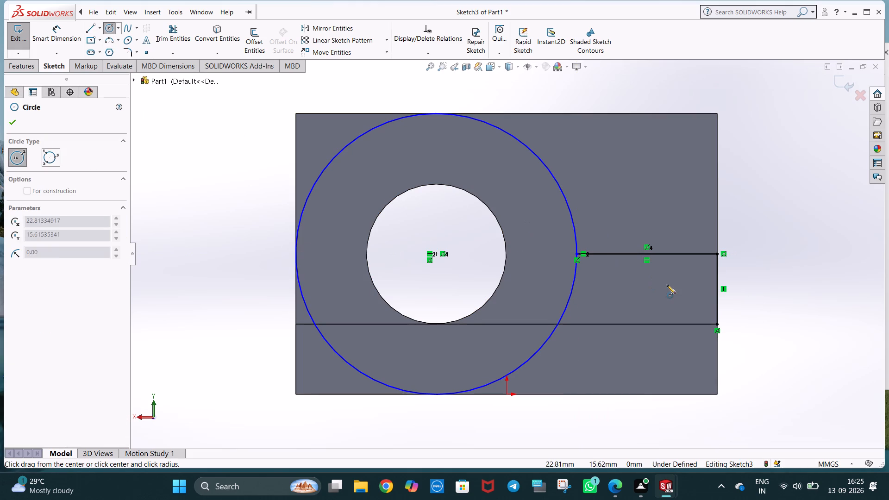
pyautogui.click(670, 301)
pyautogui.write('10')
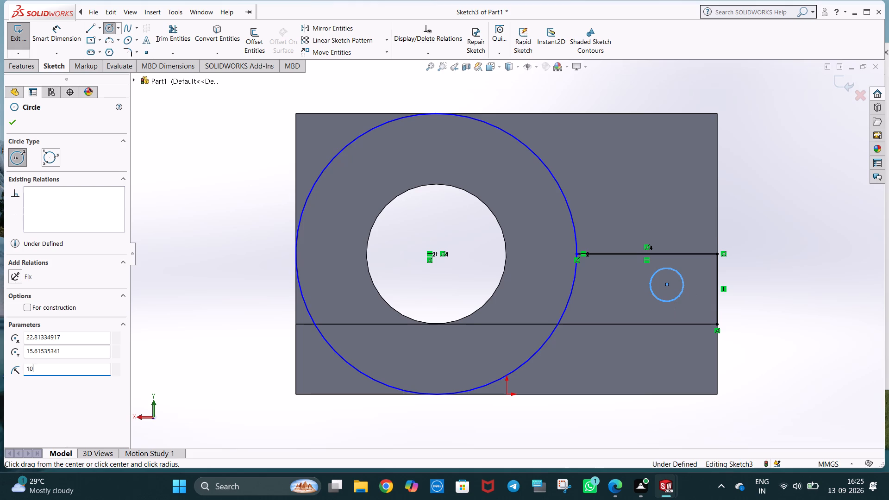
pyautogui.press('Return')
pyautogui.press('Escape')
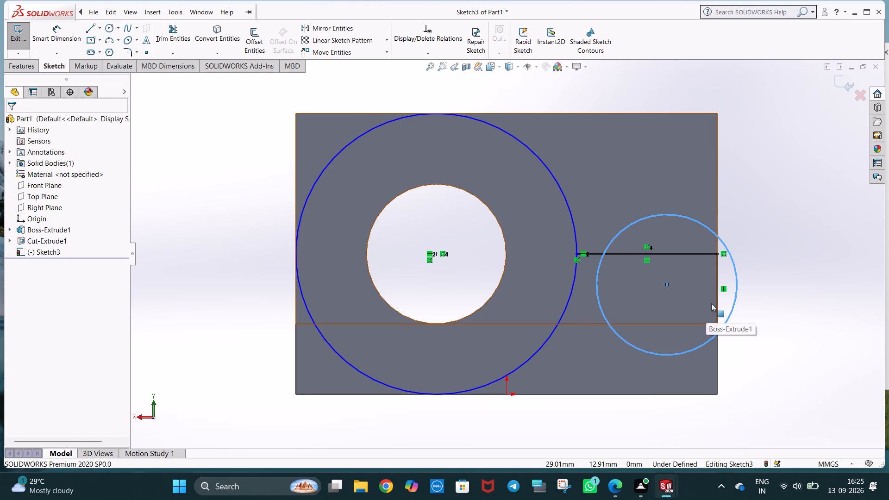
# Place a copy of the 10 mm radius circle just under the horizontal line, centred near the ledge edge, and delete the original.
pyautogui.scroll(-1, 711, 303)
pyautogui.keyDown('ctrl'); pyautogui.moveTo(692, 206); pyautogui.dragTo(683, 249); pyautogui.keyUp('ctrl')
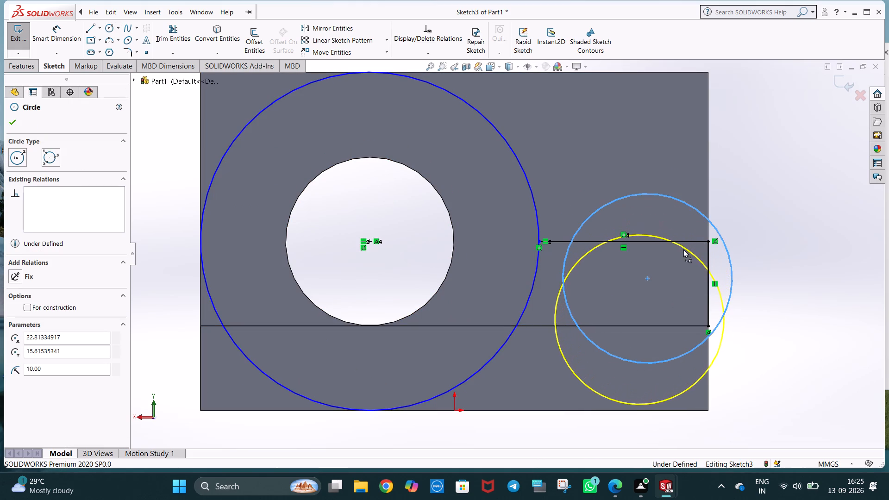
pyautogui.keyDown('ctrl'); pyautogui.moveTo(683, 249); pyautogui.dragTo(669, 255); pyautogui.keyUp('ctrl')
pyautogui.scroll(-2, 755, 287)
pyautogui.moveTo(774, 219); pyautogui.dragTo(770, 222)
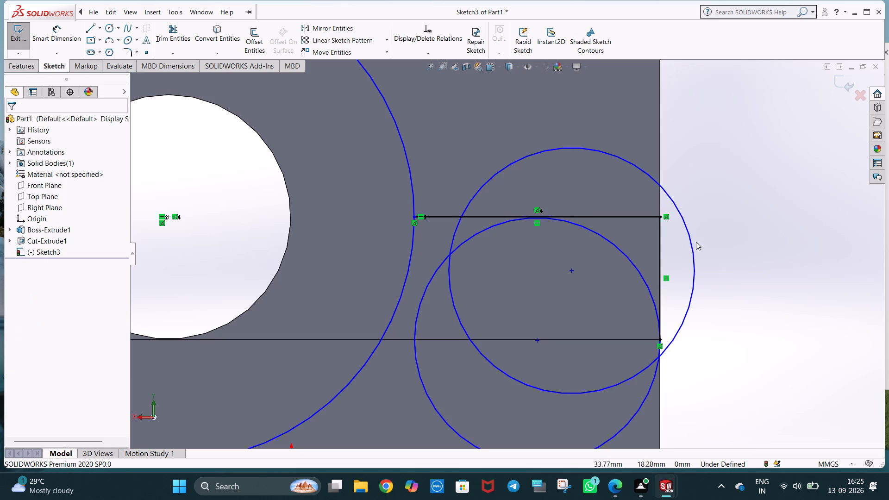
pyautogui.click(690, 245)
pyautogui.press('Delete')
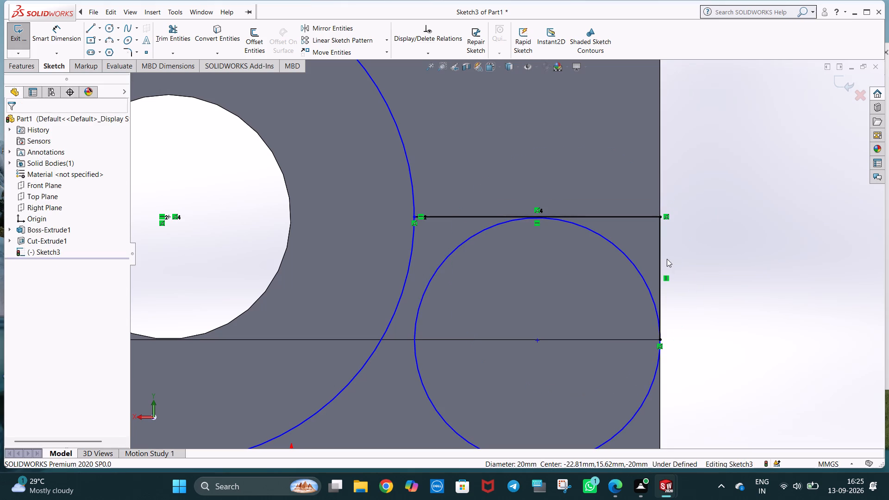
# Make the small circle tangent to the horizontal line and to the short vertical line on the block's edge.
pyautogui.click(613, 215)
pyautogui.keyDown('ctrl'); pyautogui.click(602, 239); pyautogui.keyUp('ctrl')
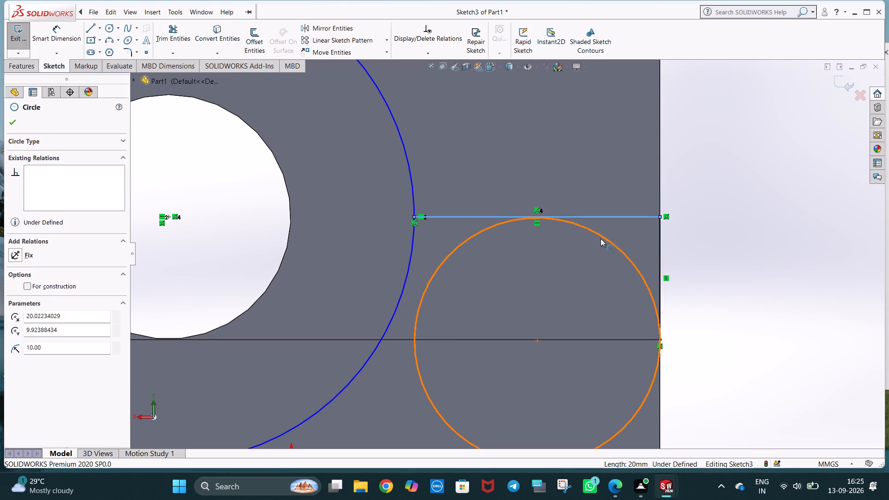
pyautogui.keyDown('ctrl'); pyautogui.click(37, 287); pyautogui.keyUp('ctrl')
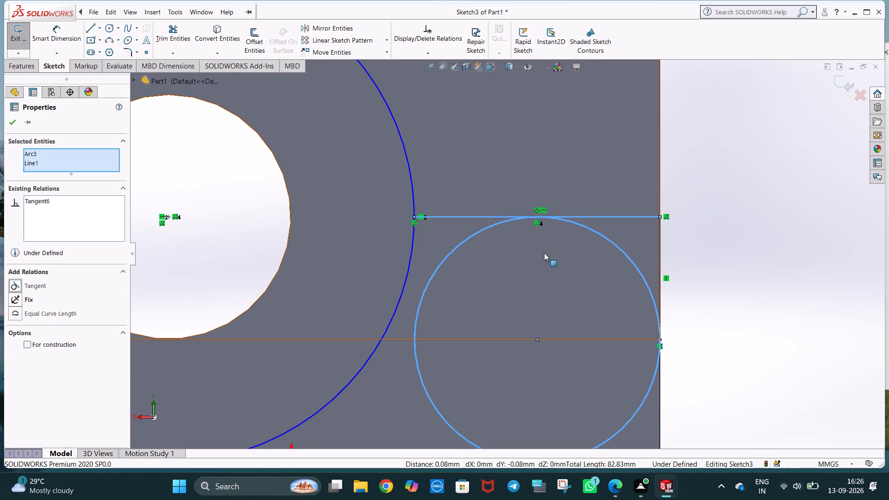
pyautogui.click(714, 253)
pyautogui.keyDown('ctrl'); pyautogui.click(658, 299); pyautogui.keyUp('ctrl')
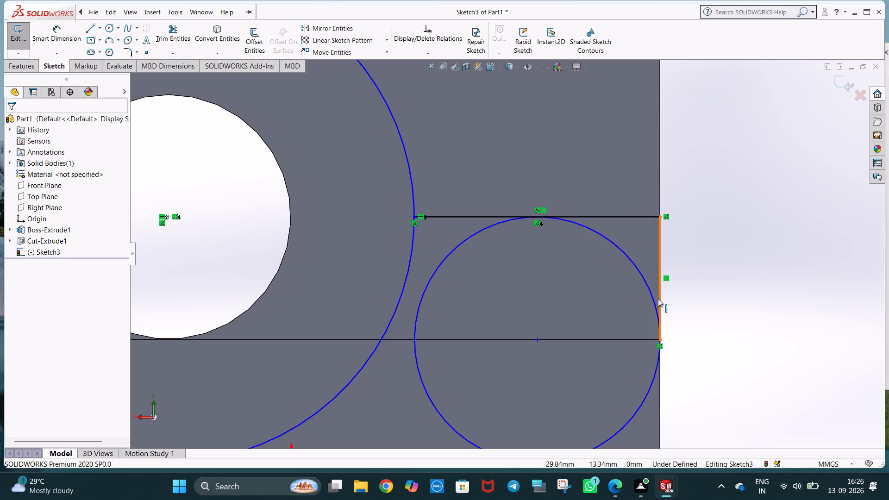
pyautogui.keyDown('ctrl'); pyautogui.click(652, 293); pyautogui.keyUp('ctrl')
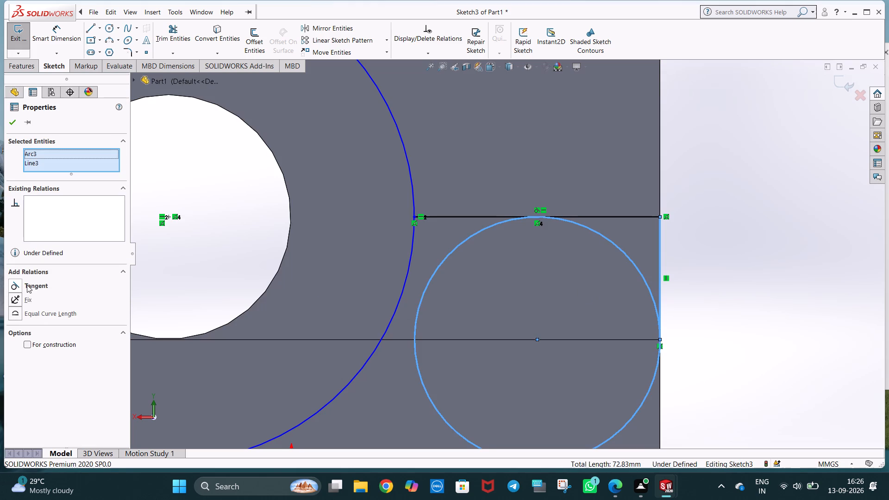
pyautogui.keyDown('ctrl'); pyautogui.click(28, 283); pyautogui.keyUp('ctrl')
pyautogui.click(669, 237)
pyautogui.press('Escape')
pyautogui.scroll(2, 689, 252)
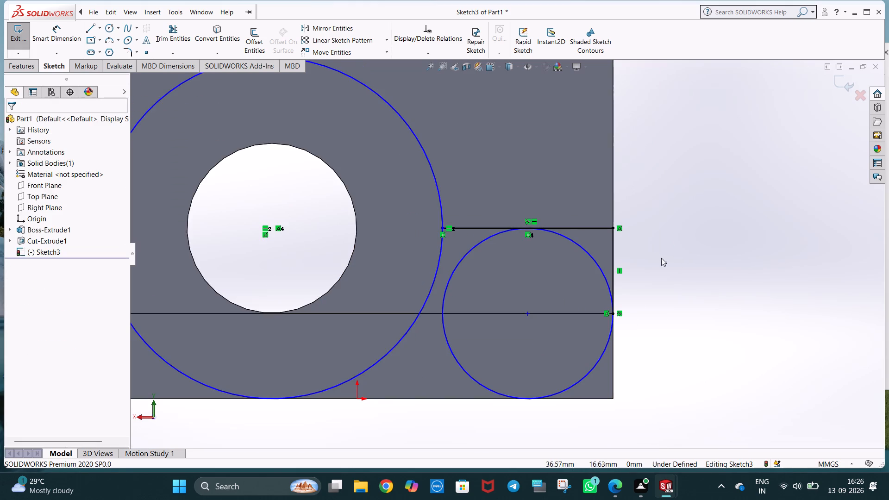
pyautogui.click(693, 225)
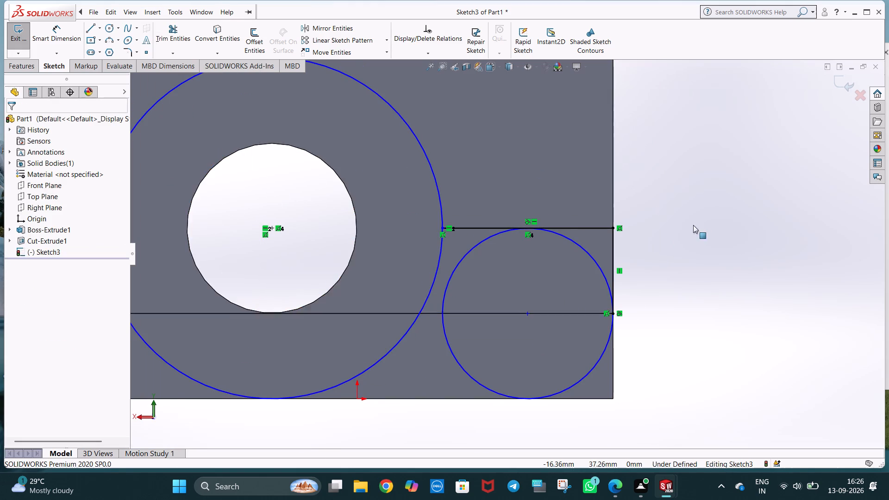
# Trim away the horizontal line beyond its tangent point with the small circle, and the short vertical line.
pyautogui.click(180, 31)
pyautogui.moveTo(560, 216); pyautogui.dragTo(594, 234)
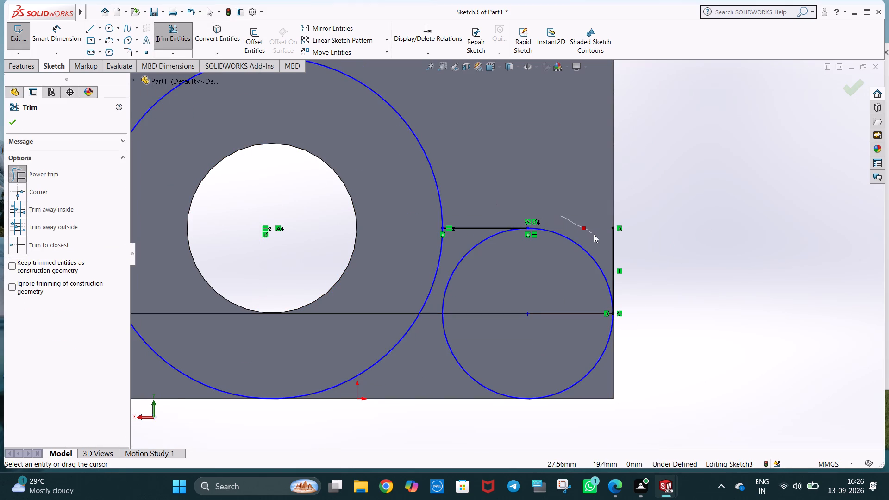
pyautogui.moveTo(594, 234); pyautogui.dragTo(614, 262)
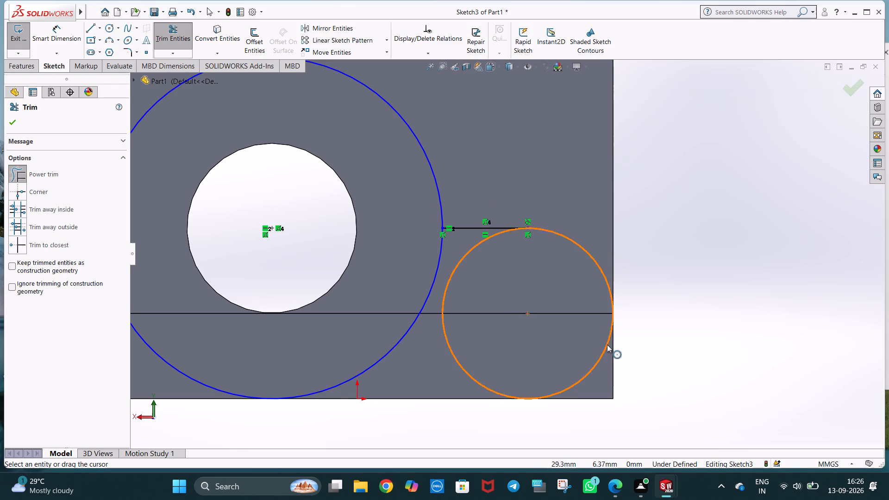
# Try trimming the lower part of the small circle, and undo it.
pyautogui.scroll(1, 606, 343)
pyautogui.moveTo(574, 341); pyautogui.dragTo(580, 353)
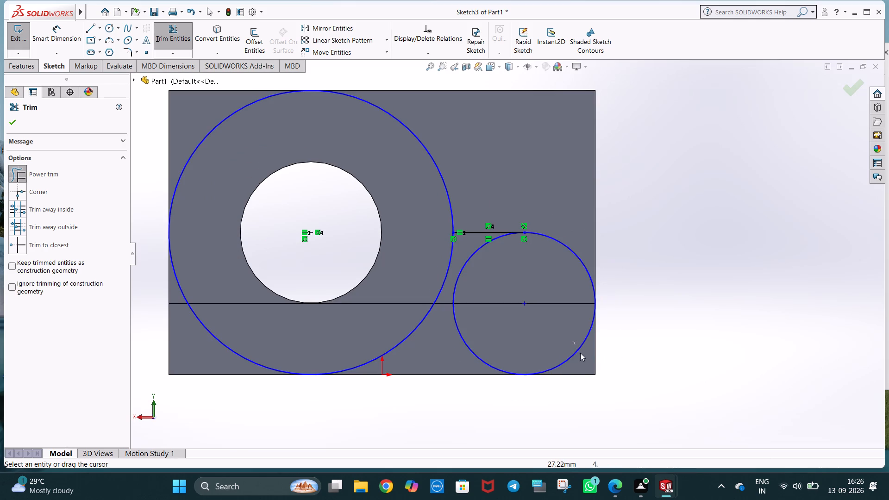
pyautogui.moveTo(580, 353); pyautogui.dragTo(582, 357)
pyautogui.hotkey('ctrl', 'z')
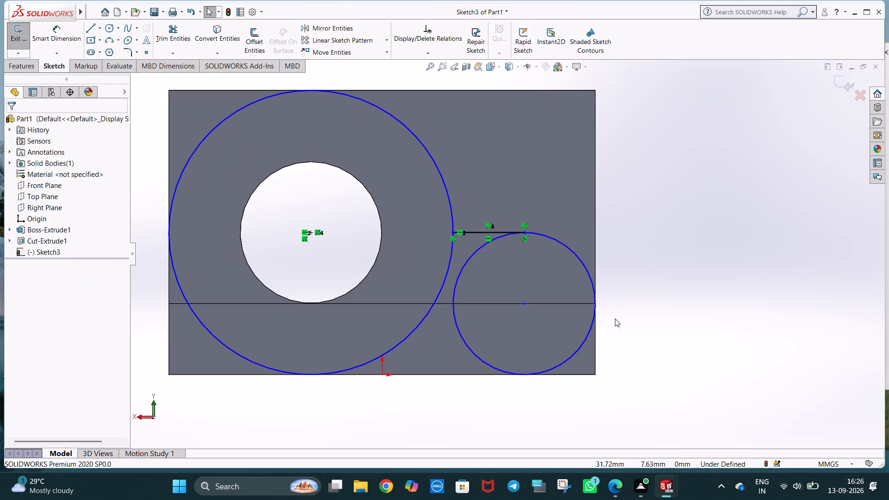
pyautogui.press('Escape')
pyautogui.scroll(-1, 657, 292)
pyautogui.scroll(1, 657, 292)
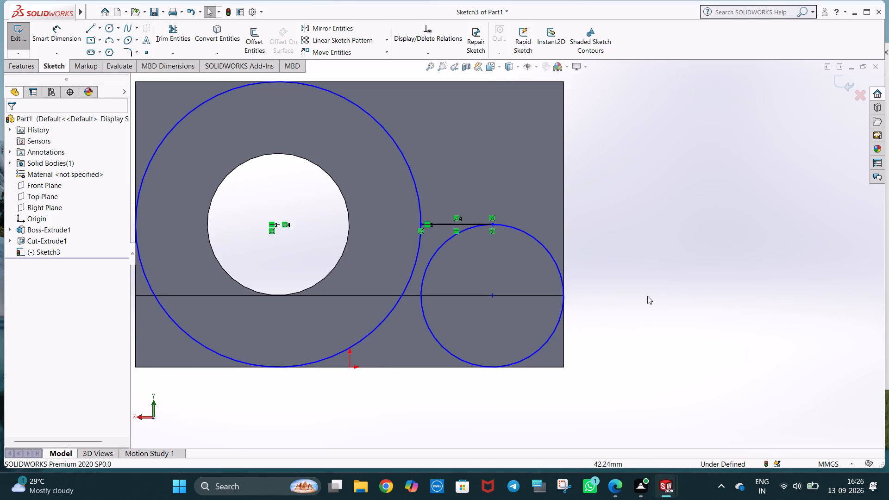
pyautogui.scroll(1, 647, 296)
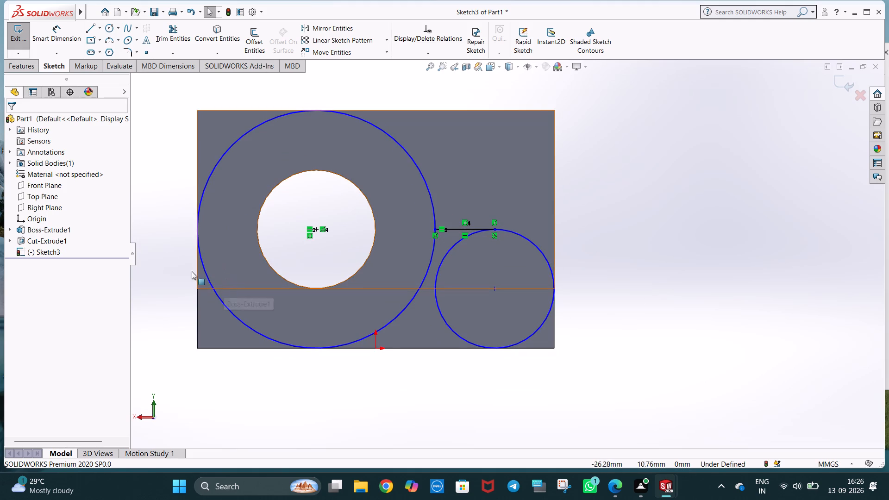
# Draw a horizontal line across the large circle through the hole's centre, from its right quadrant to its left quadrant.
pyautogui.click(94, 30)
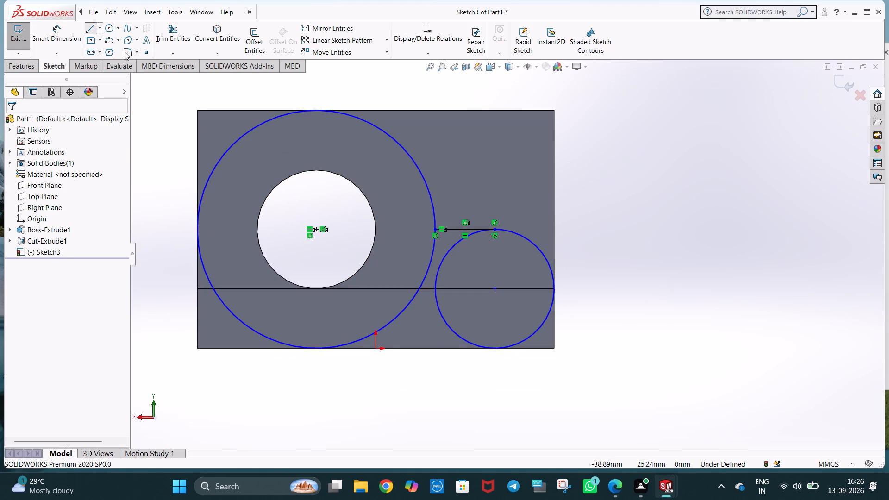
pyautogui.click(434, 229)
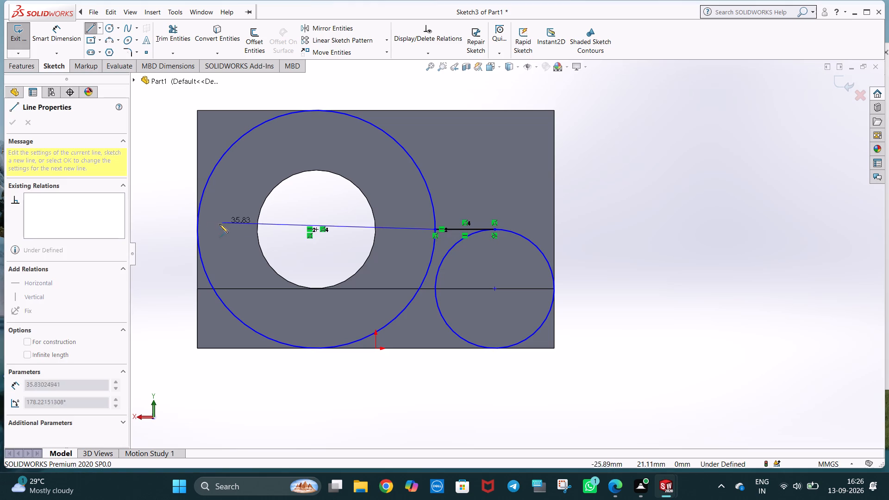
pyautogui.click(197, 231)
pyautogui.press('Escape')
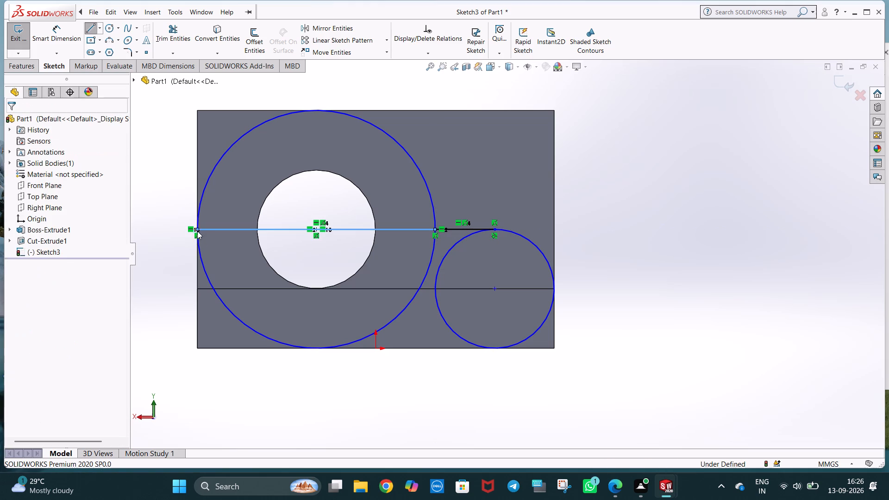
pyautogui.press('Escape')
pyautogui.click(607, 187)
# Trim away the lower half of the large circle.
pyautogui.click(180, 42)
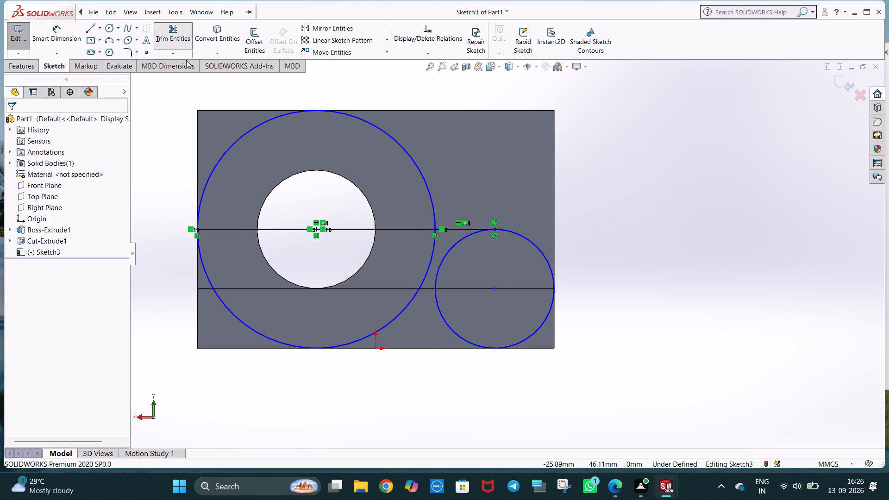
pyautogui.moveTo(222, 254); pyautogui.dragTo(209, 307)
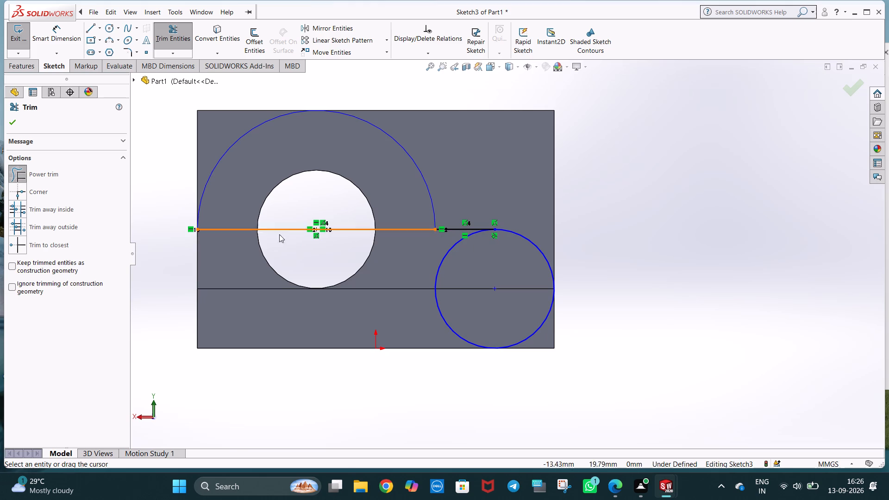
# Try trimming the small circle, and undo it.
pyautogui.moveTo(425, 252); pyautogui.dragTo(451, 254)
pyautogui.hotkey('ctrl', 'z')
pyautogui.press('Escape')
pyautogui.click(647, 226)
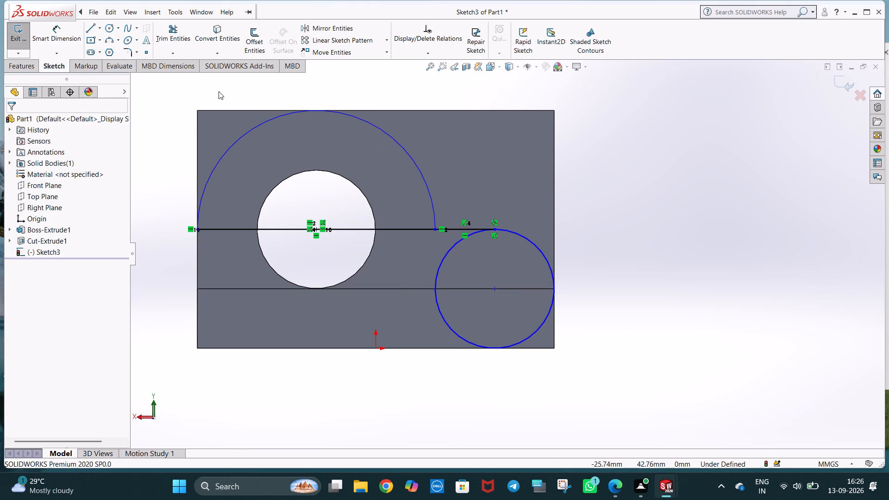
# Draw a line along the ledge edge from the small circle's right quadrant to the block's left edge, continuing 10 mm up to the large arc's end.
pyautogui.click(91, 29)
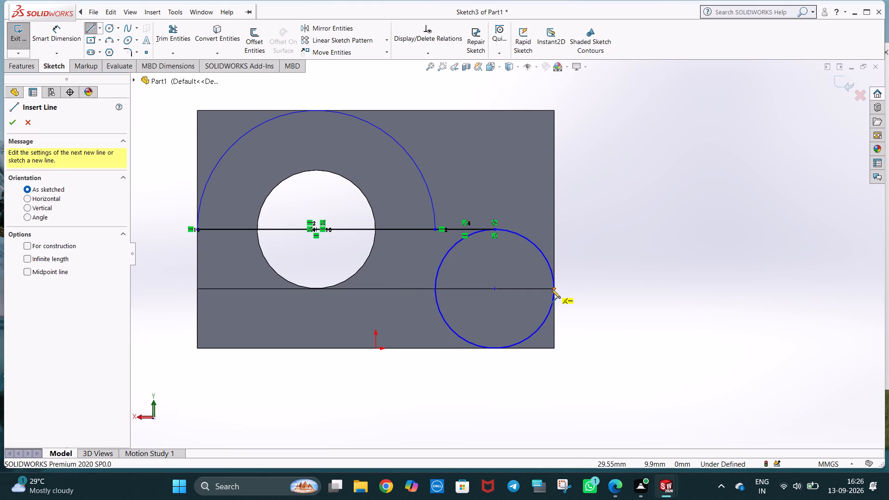
pyautogui.click(554, 288)
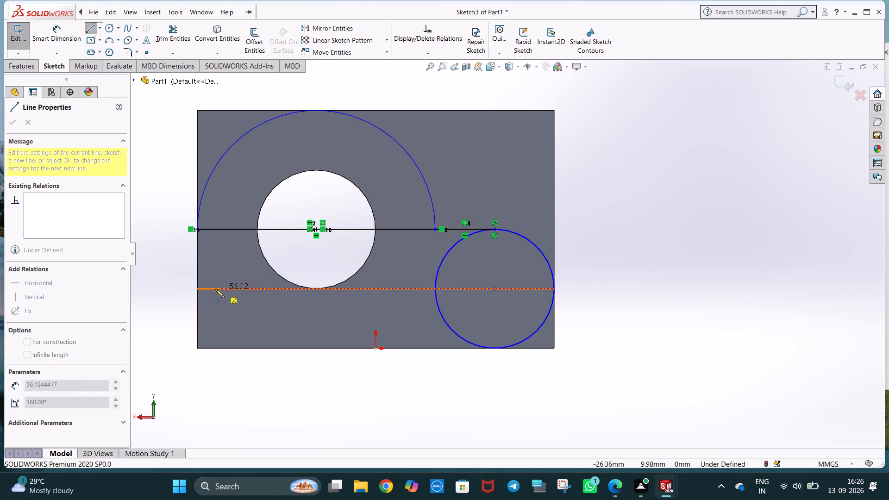
pyautogui.click(198, 288)
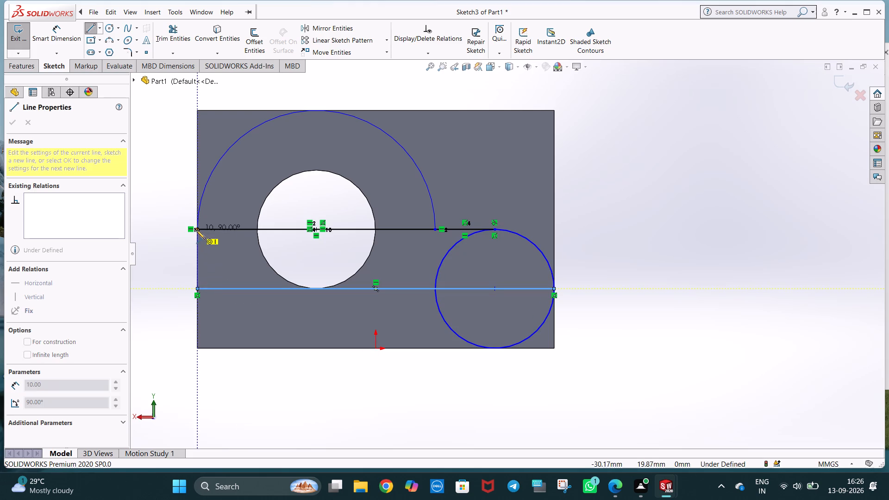
pyautogui.click(197, 229)
pyautogui.press('Escape')
pyautogui.scroll(-2, 608, 283)
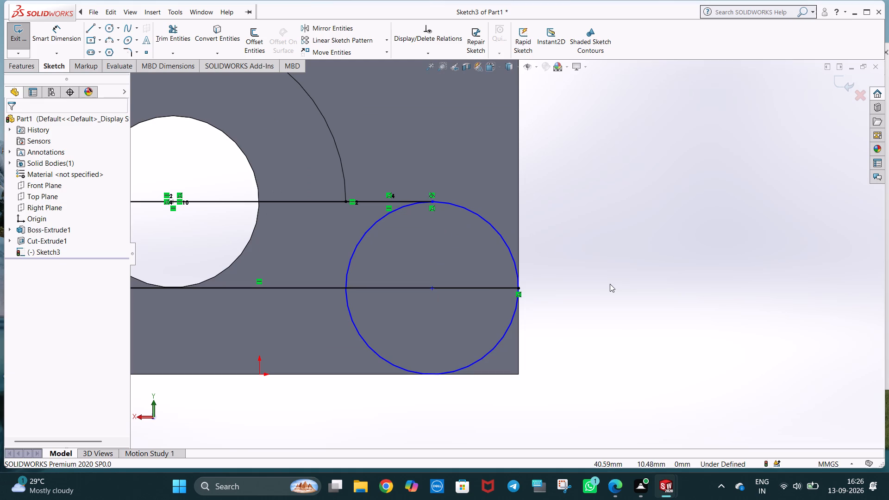
pyautogui.scroll(2, 306, 208)
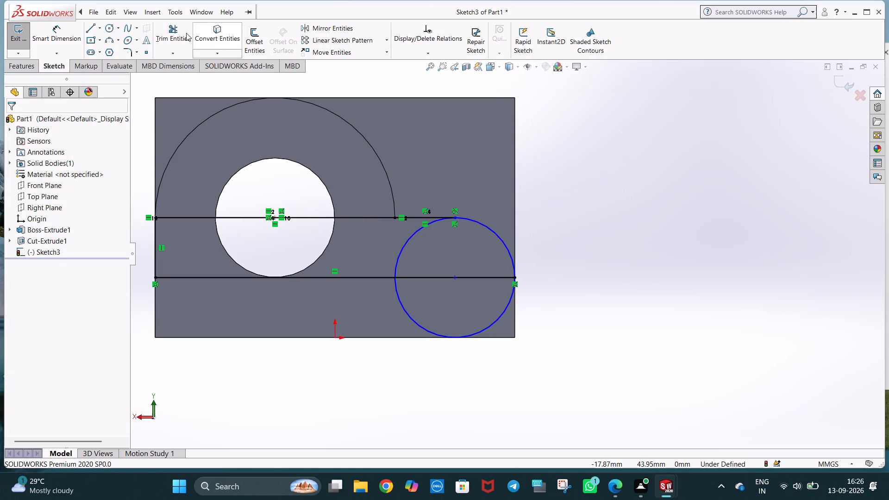
# Trim the line across the hole and the unwanted part of the small circle, keeping only its upper-right quarter arc.
pyautogui.click(186, 33)
pyautogui.moveTo(317, 194); pyautogui.dragTo(319, 229)
pyautogui.scroll(1, 446, 227)
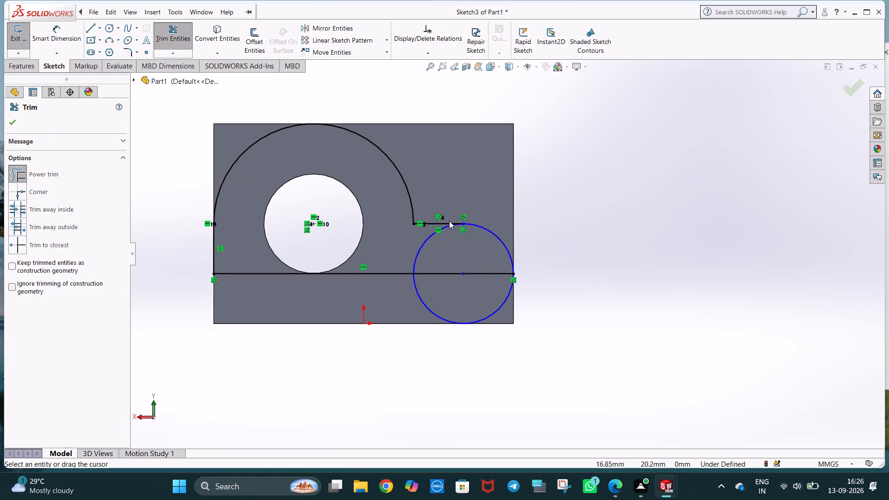
pyautogui.moveTo(401, 246); pyautogui.dragTo(429, 251)
pyautogui.moveTo(452, 287); pyautogui.dragTo(437, 317)
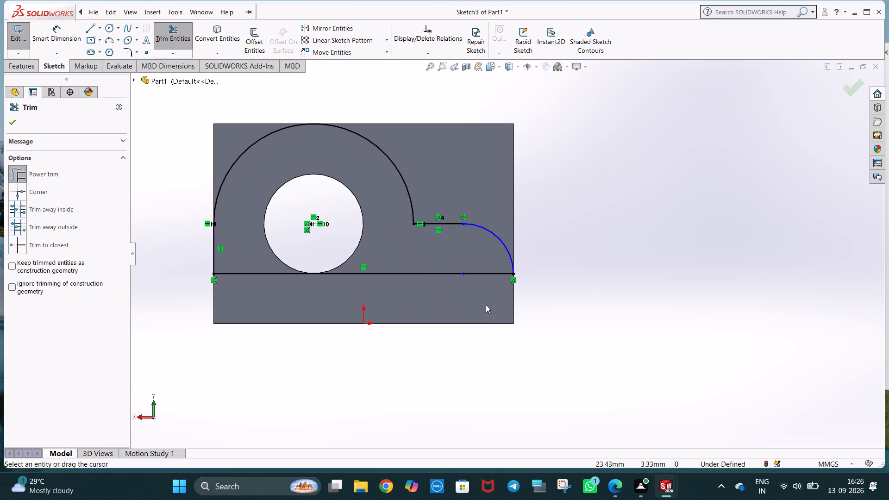
pyautogui.press('Escape')
pyautogui.click(588, 236)
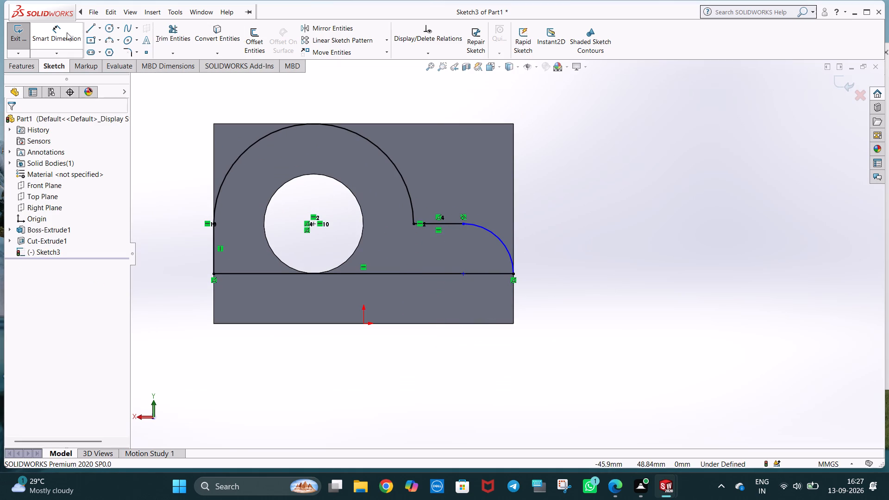
# Dimension the quarter arc with a 10 mm radius, placing the dimension outside the block's right edge.
pyautogui.click(51, 36)
pyautogui.click(484, 227)
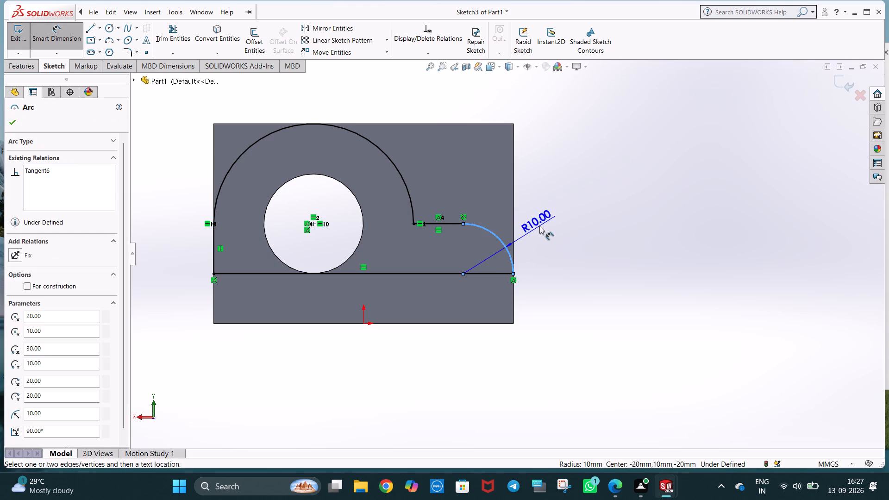
pyautogui.click(539, 226)
pyautogui.click(499, 212)
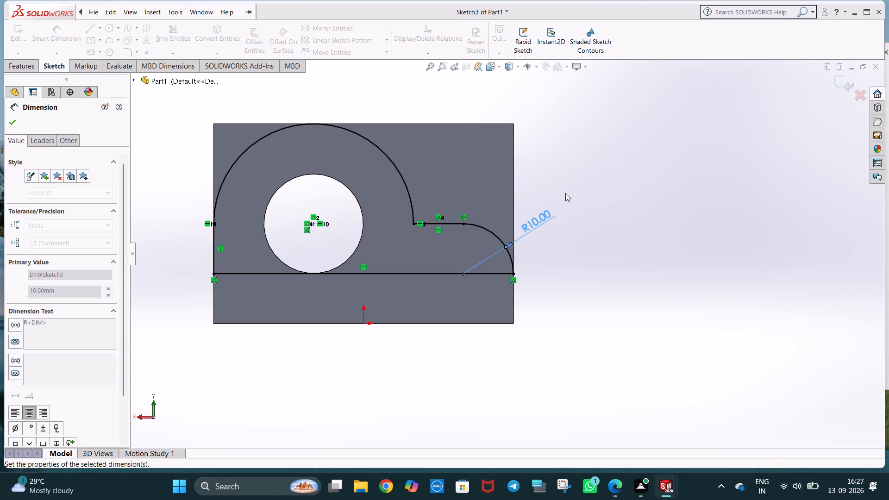
pyautogui.click(574, 187)
pyautogui.moveTo(502, 192); pyautogui.dragTo(522, 240, button='middle')
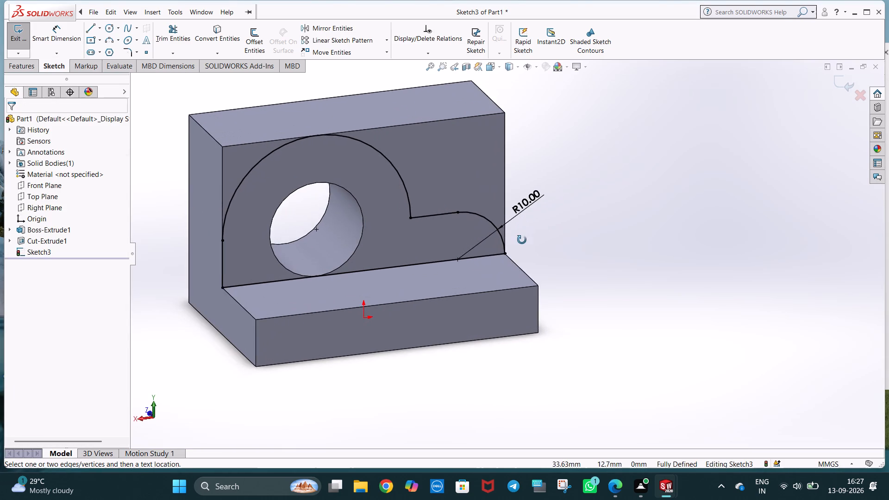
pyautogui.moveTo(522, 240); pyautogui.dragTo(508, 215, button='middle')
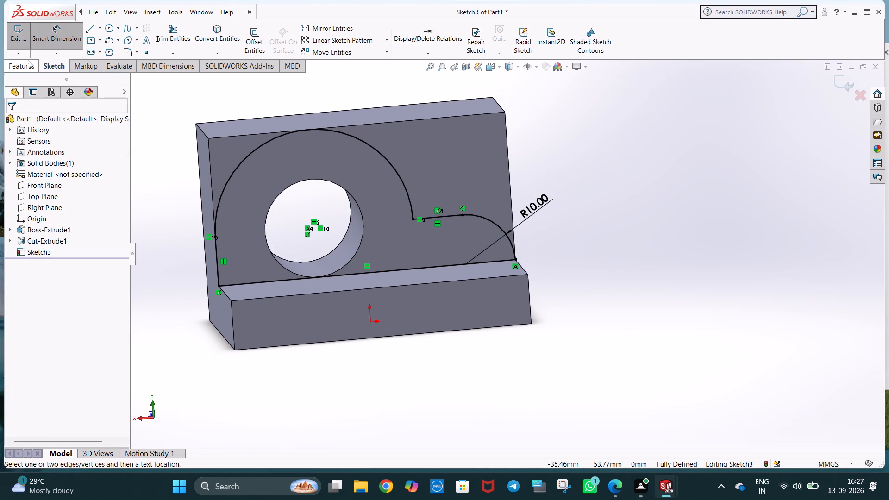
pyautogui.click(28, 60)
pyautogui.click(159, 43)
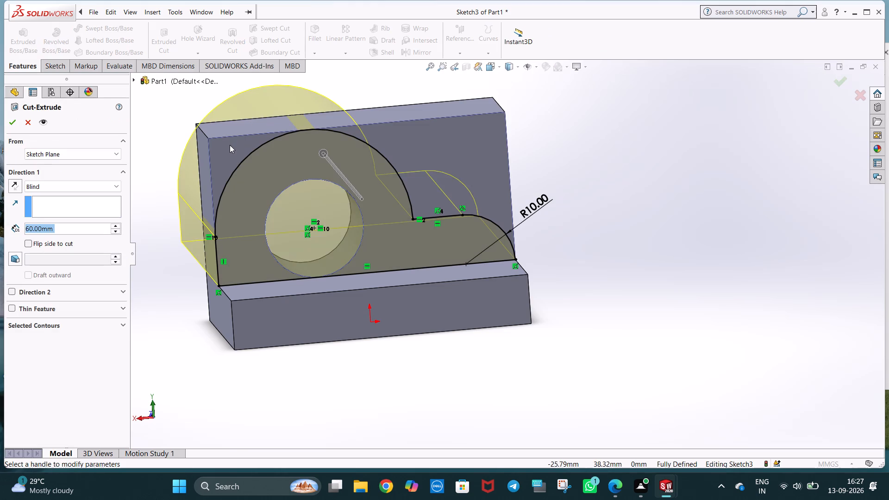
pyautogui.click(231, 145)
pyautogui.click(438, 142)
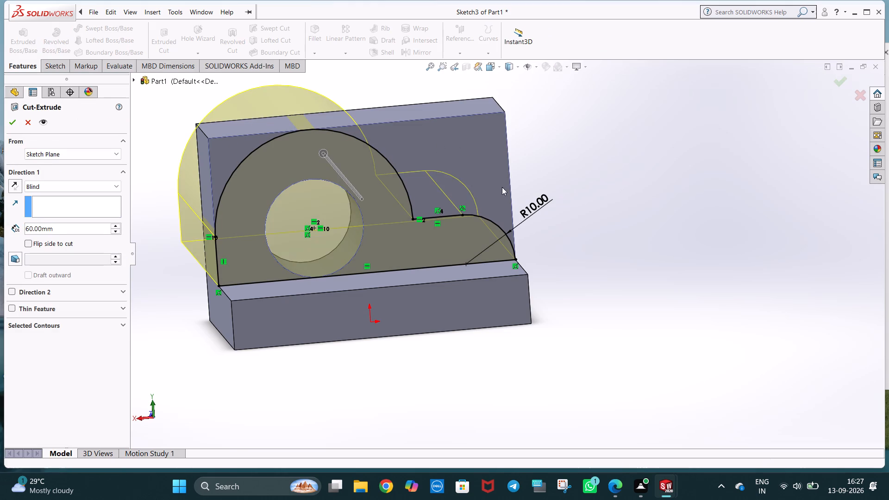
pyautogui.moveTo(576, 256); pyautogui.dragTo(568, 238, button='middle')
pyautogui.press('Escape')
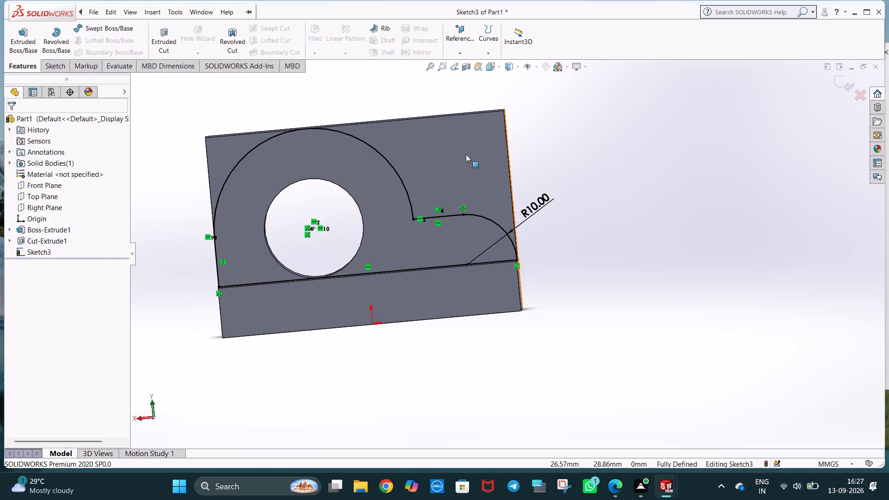
# Draw connected lines from the large arc's outer end up the wall's side edge, along its top edge, and down to the 10 mm arc's lower end.
pyautogui.click(56, 68)
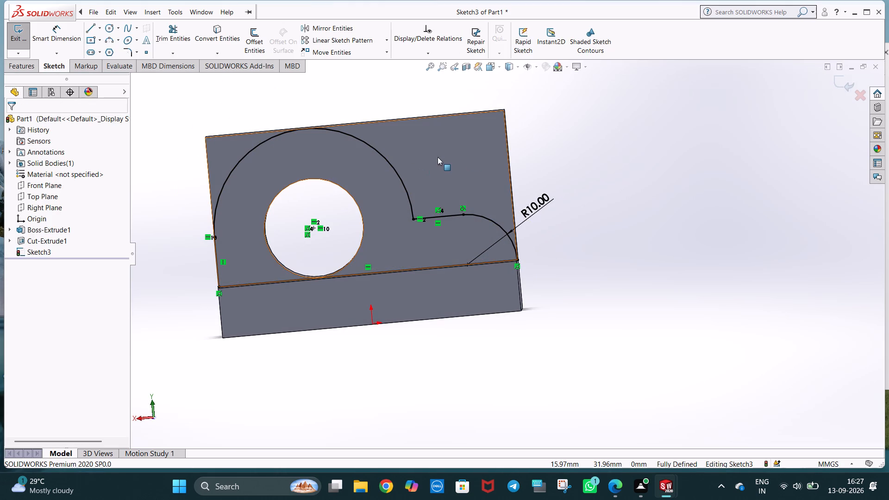
pyautogui.rightClick(438, 157)
pyautogui.press('Escape')
pyautogui.click(360, 106)
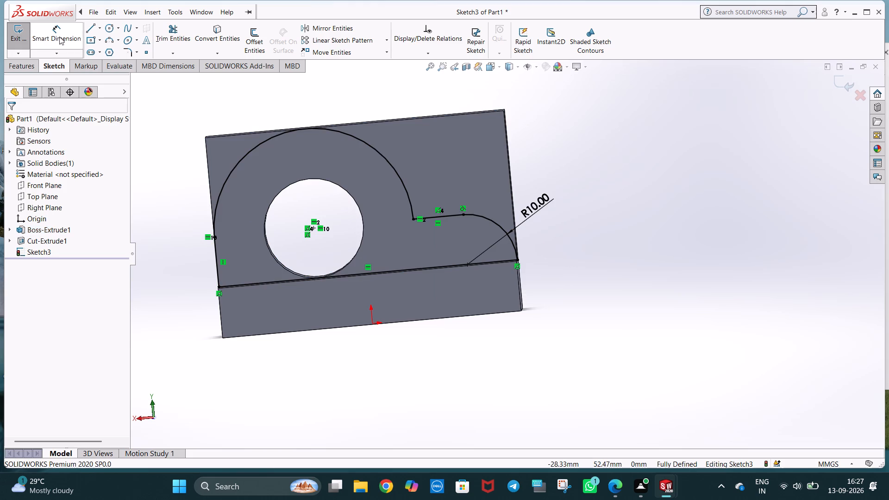
pyautogui.click(89, 31)
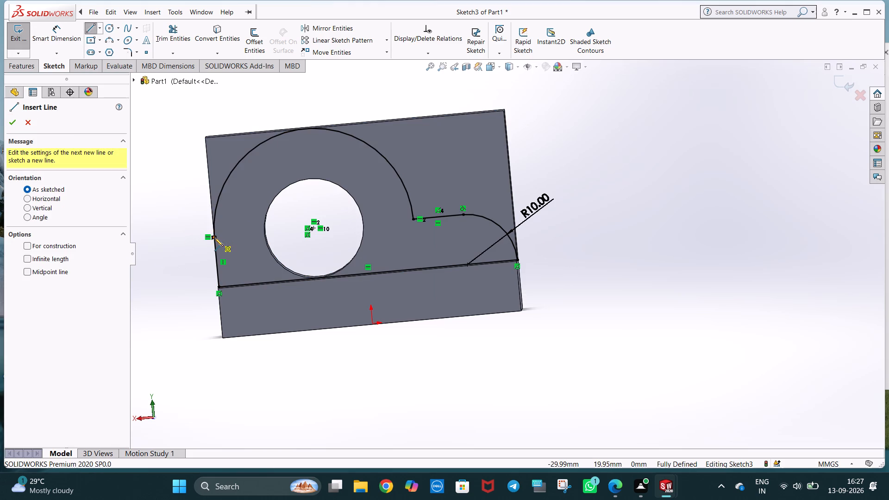
pyautogui.click(214, 237)
pyautogui.click(206, 137)
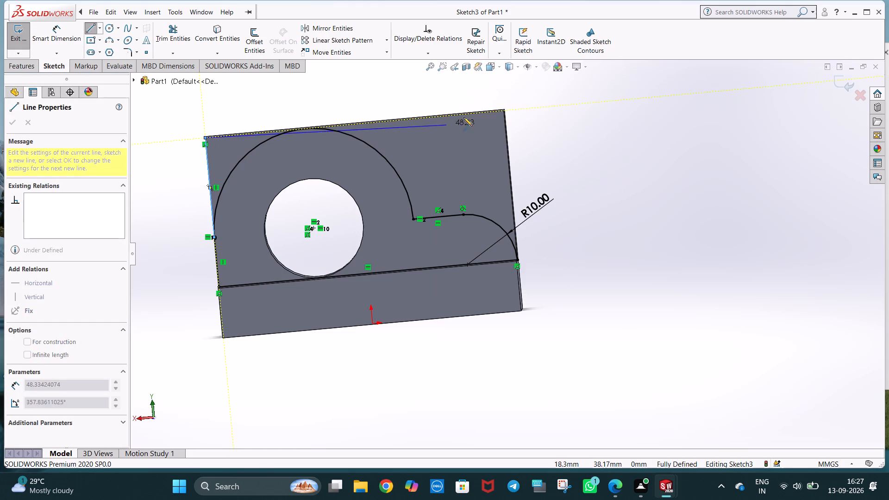
pyautogui.click(504, 112)
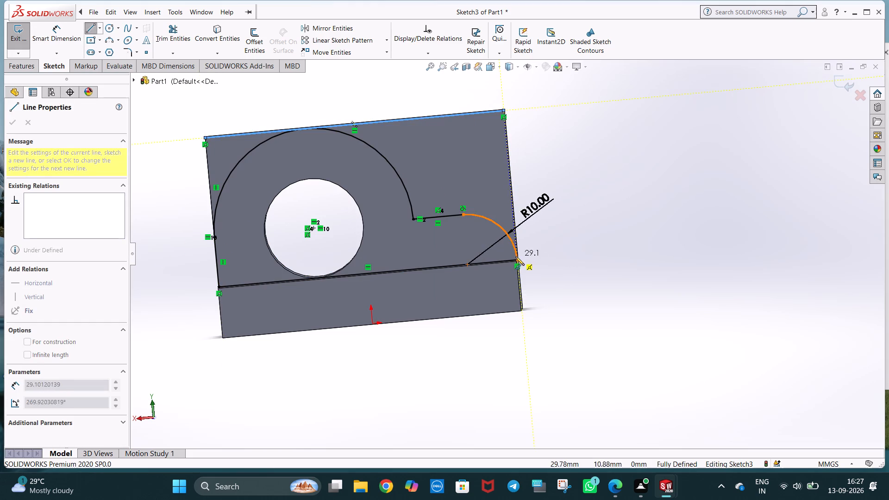
pyautogui.click(517, 260)
pyautogui.press('Escape')
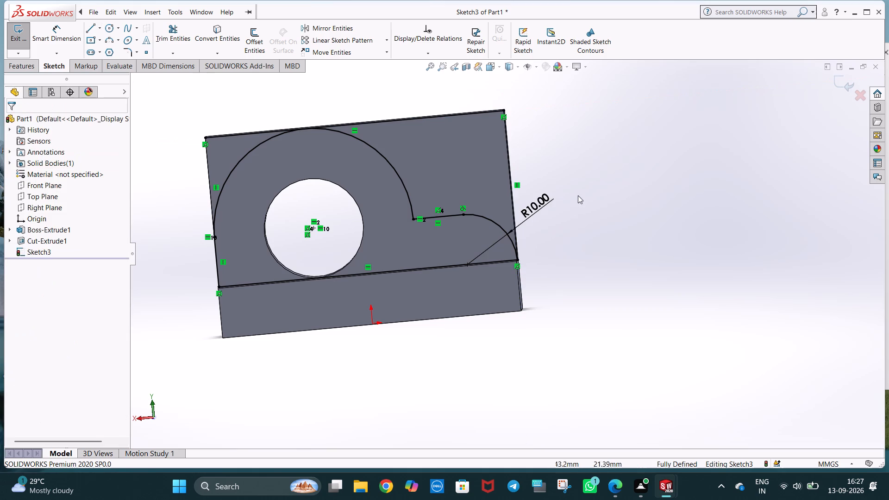
pyautogui.press('Escape')
pyautogui.click(608, 163)
# Cut-extrude the two wall regions outside the arc profile, the corner beside the large arc and the area above the small arc, blind 60 mm.
pyautogui.click(19, 65)
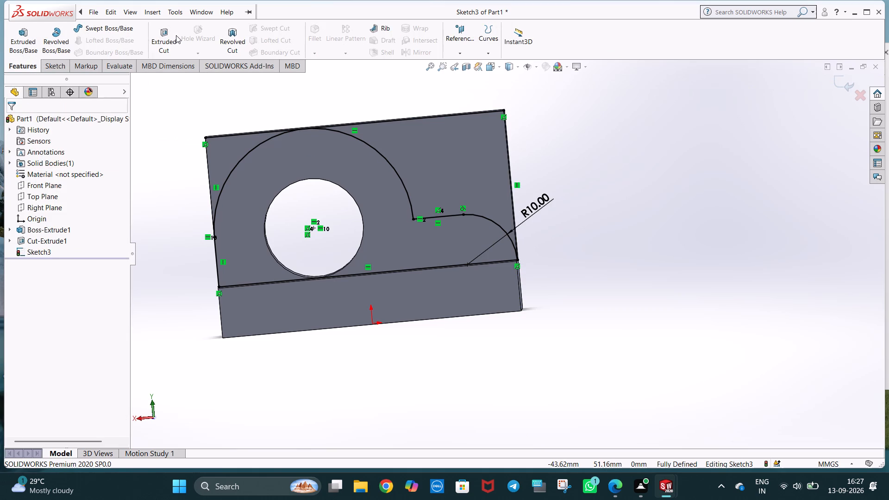
pyautogui.click(172, 35)
pyautogui.click(232, 149)
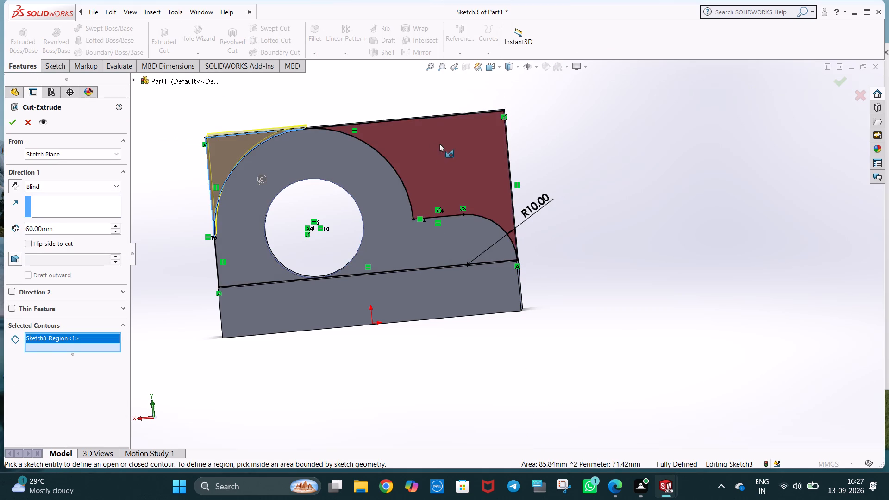
pyautogui.click(444, 144)
pyautogui.moveTo(563, 219); pyautogui.dragTo(635, 244, button='middle')
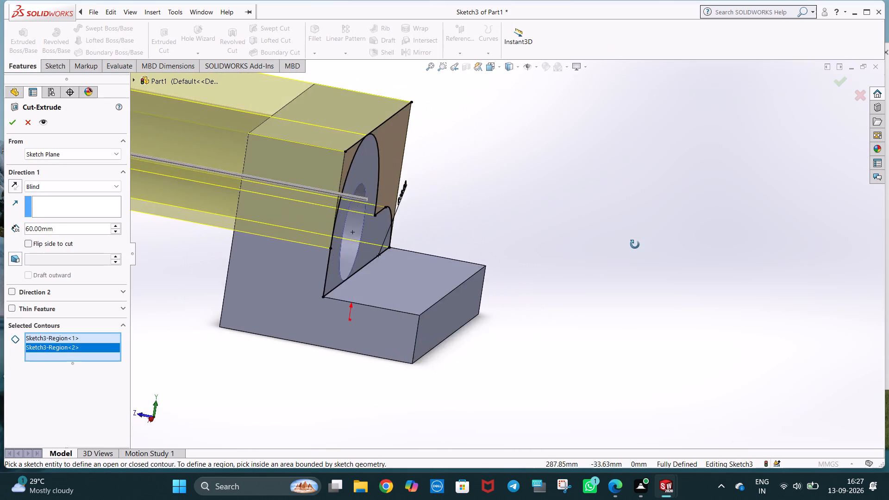
pyautogui.moveTo(635, 244); pyautogui.dragTo(523, 254, button='middle')
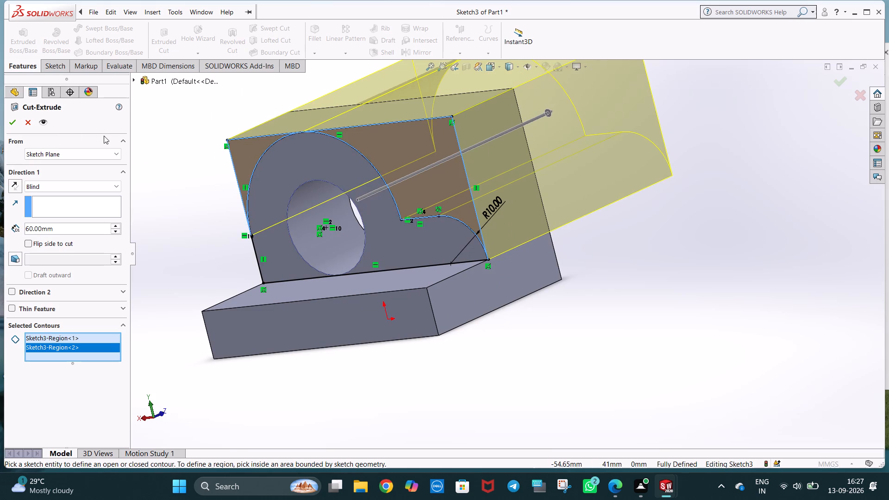
pyautogui.click(12, 122)
pyautogui.click(589, 314)
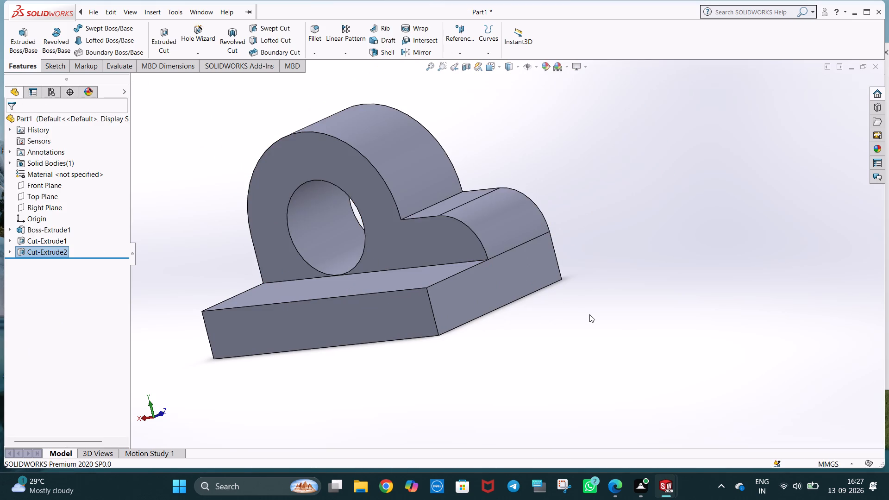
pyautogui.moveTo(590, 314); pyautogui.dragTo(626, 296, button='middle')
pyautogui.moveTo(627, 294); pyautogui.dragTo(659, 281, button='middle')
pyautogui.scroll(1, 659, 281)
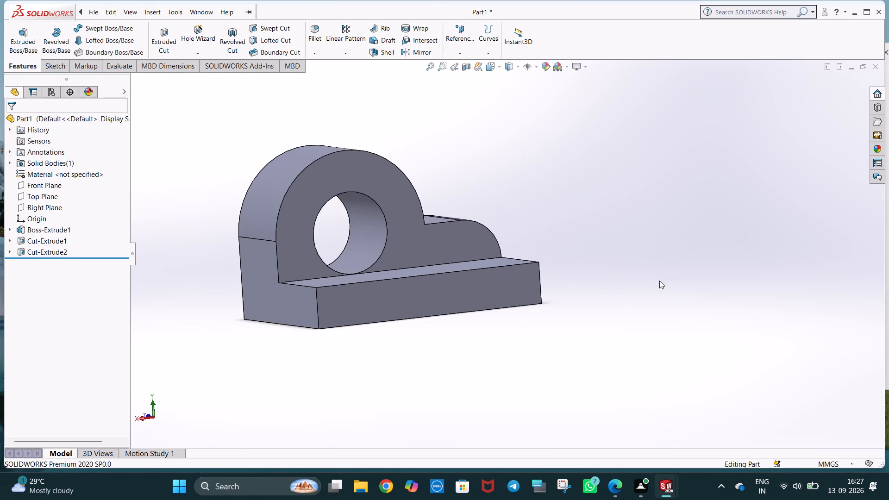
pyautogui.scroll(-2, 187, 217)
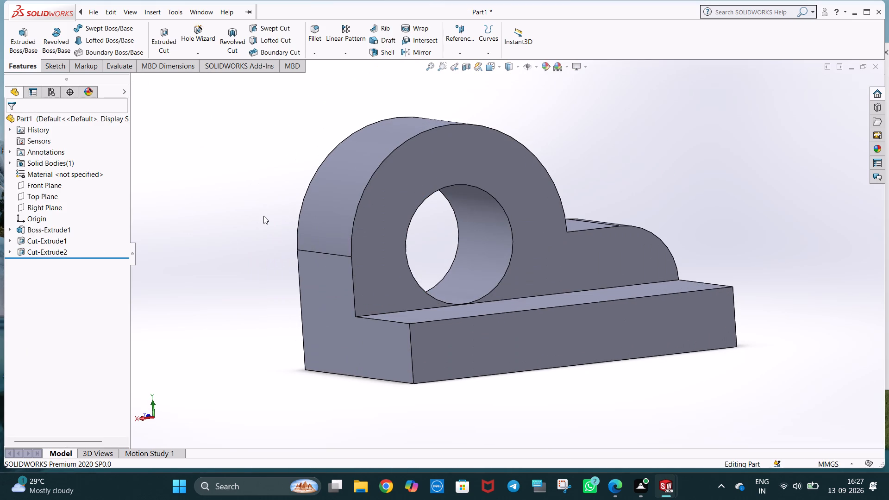
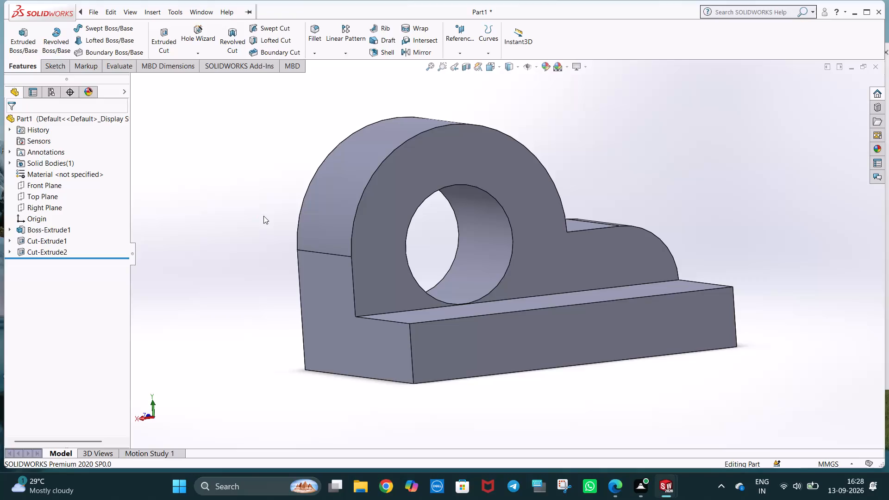
# Save the part to the Desktop as a SOLIDWORKS part file named "Pillow block bracket".
pyautogui.press('BackSpace')
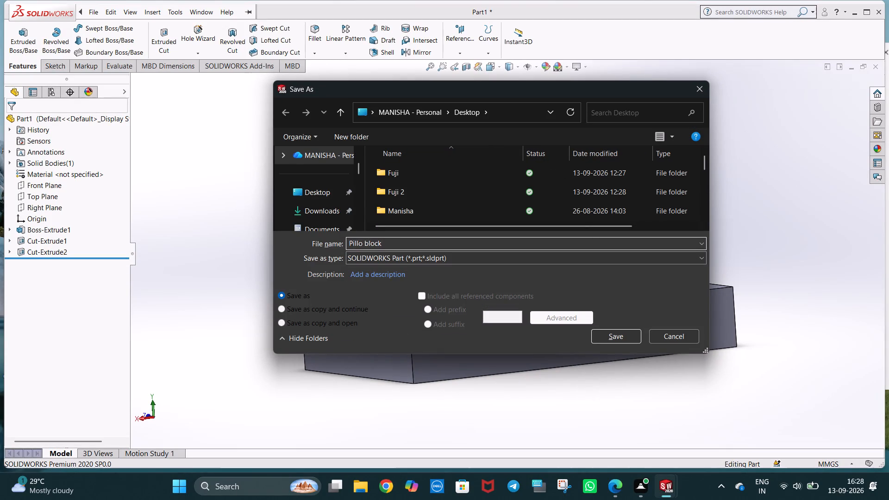
pyautogui.write('bracket')
pyautogui.press('space')
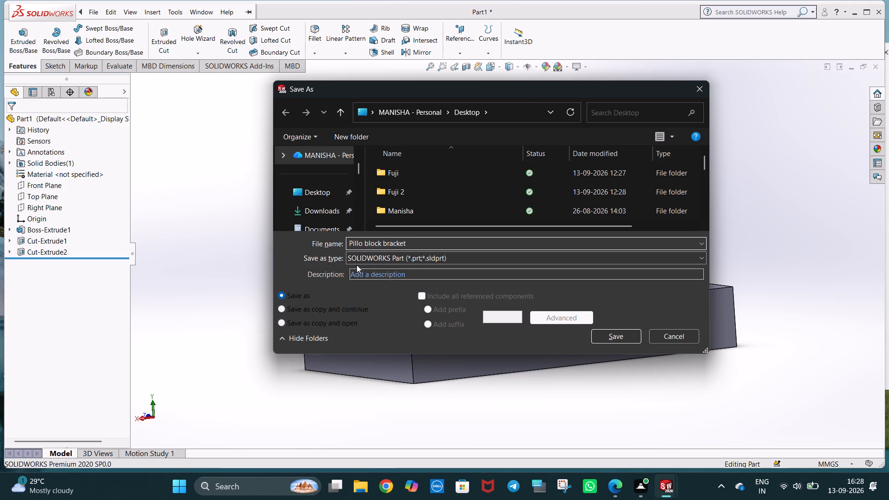
pyautogui.click(363, 247)
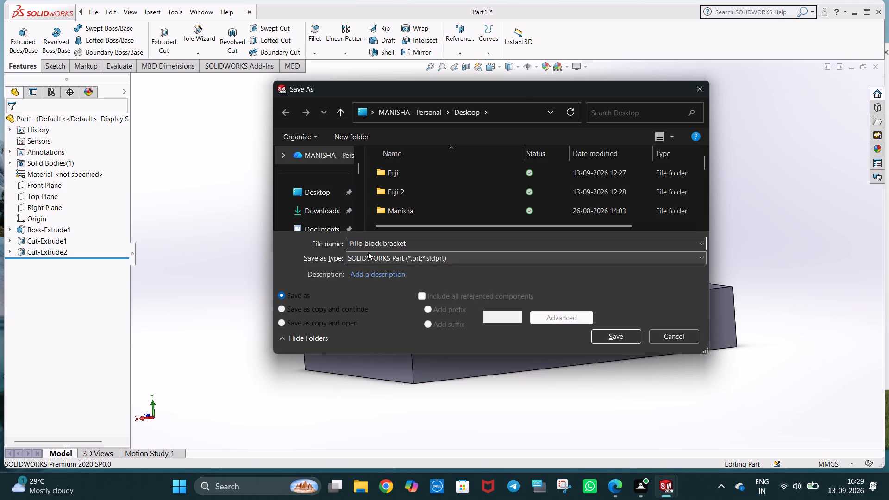
pyautogui.press('BackSpace')
pyautogui.press('w')
pyautogui.press('space')
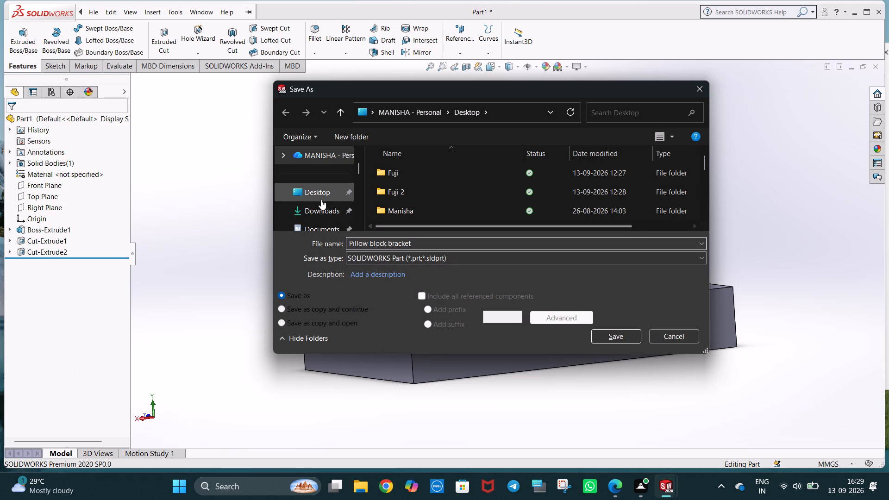
pyautogui.click(321, 200)
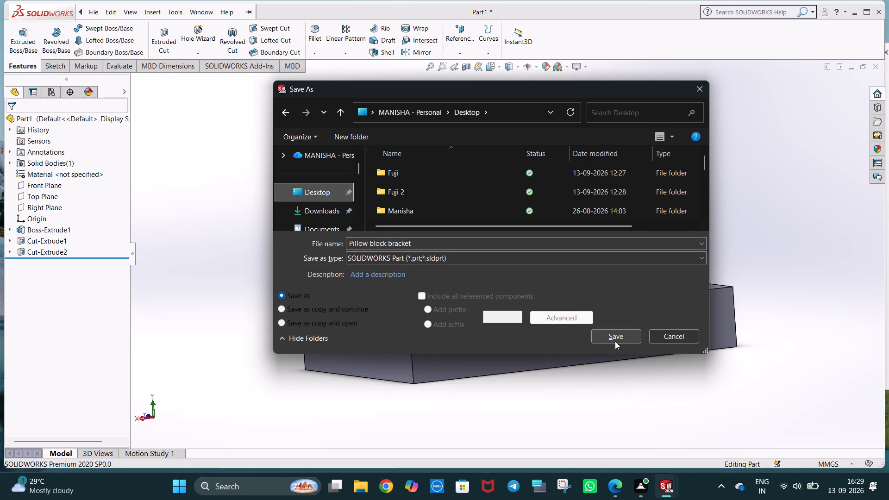
pyautogui.click(615, 341)
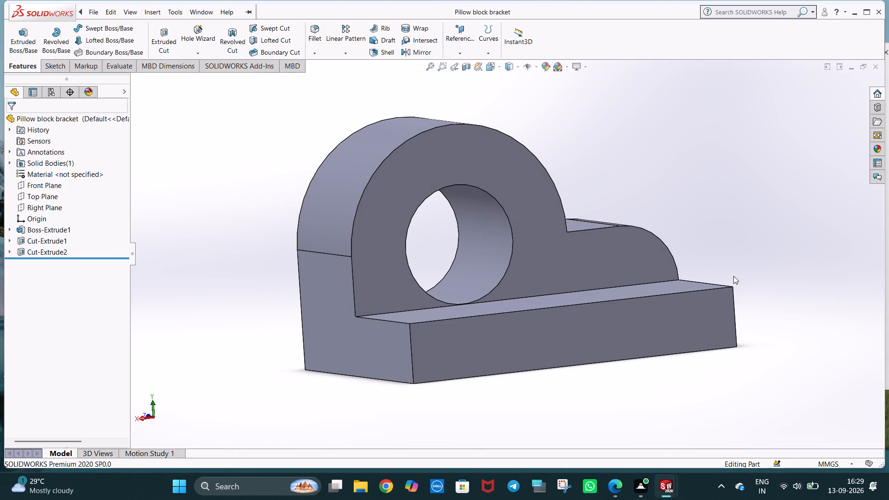
# Capture a screenshot of the whole SOLIDWORKS window showing the finished bracket.
pyautogui.press('Print')
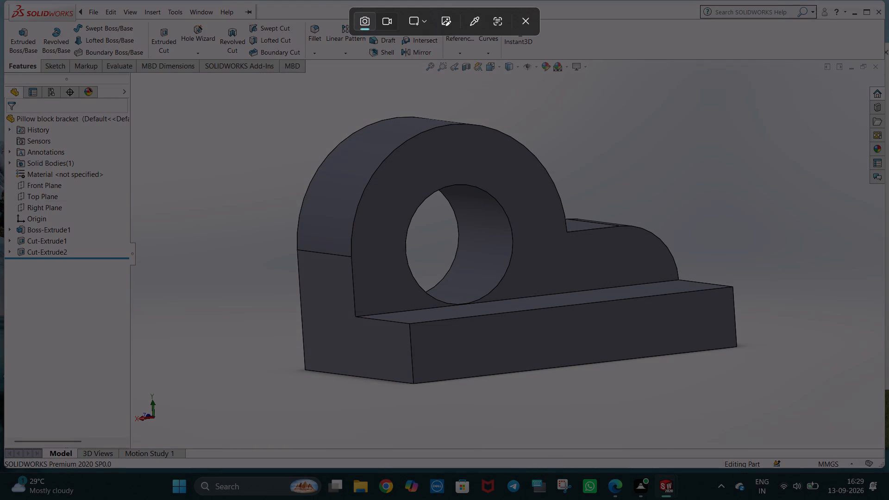
pyautogui.moveTo(4, 1); pyautogui.dragTo(884, 456)
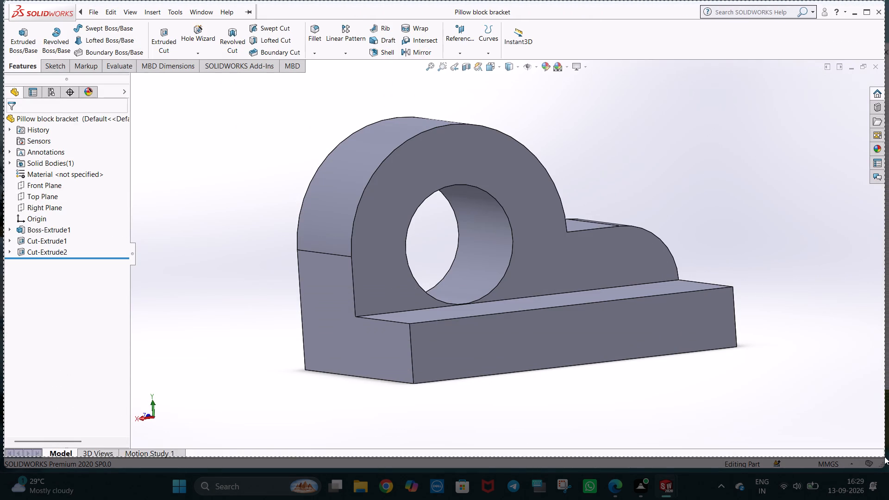
pyautogui.moveTo(884, 456); pyautogui.dragTo(886, 469)
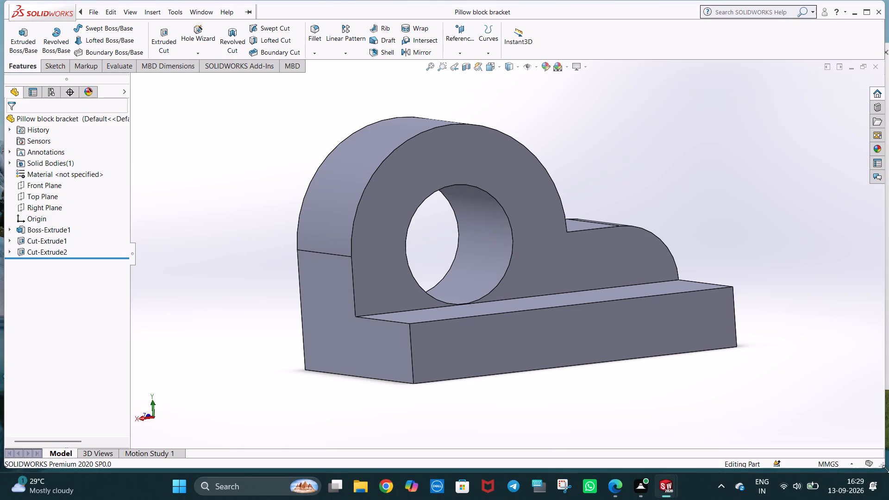
# Open the capture in Snipping Tool, save it to the Desktop as a PNG named "Pillow block bracket", and close it.
pyautogui.doubleClick(797, 317)
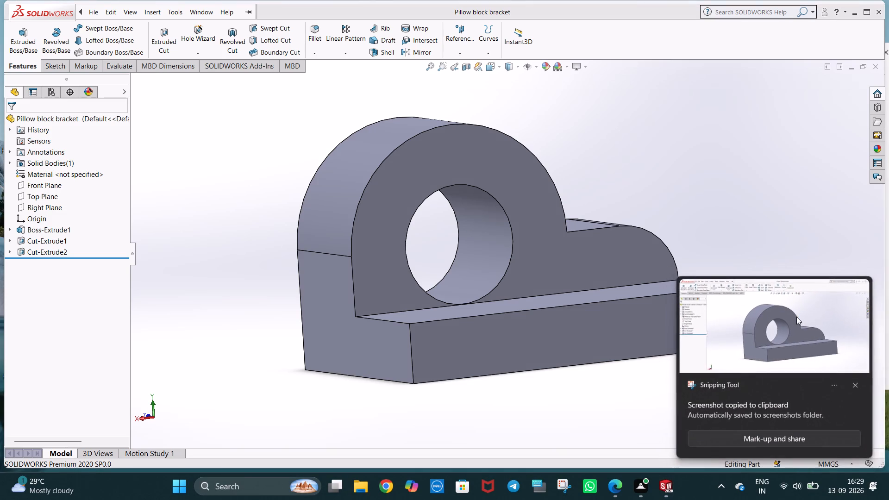
pyautogui.rightClick(543, 260)
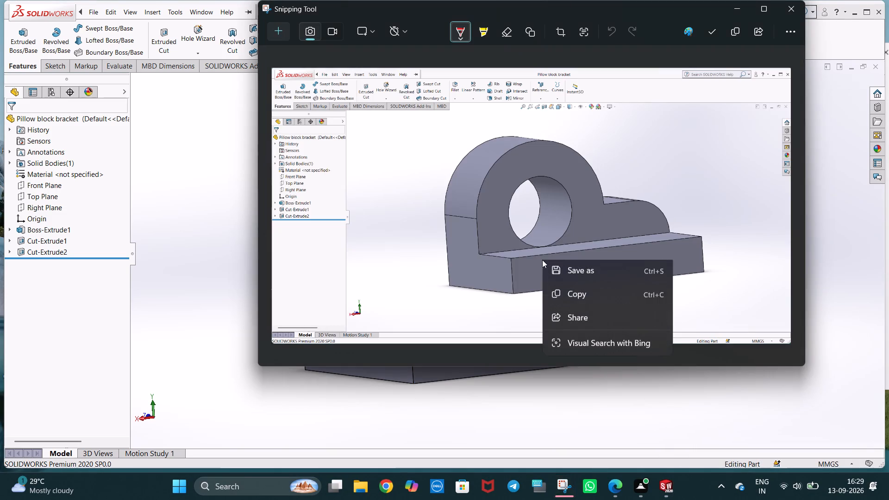
pyautogui.click(567, 280)
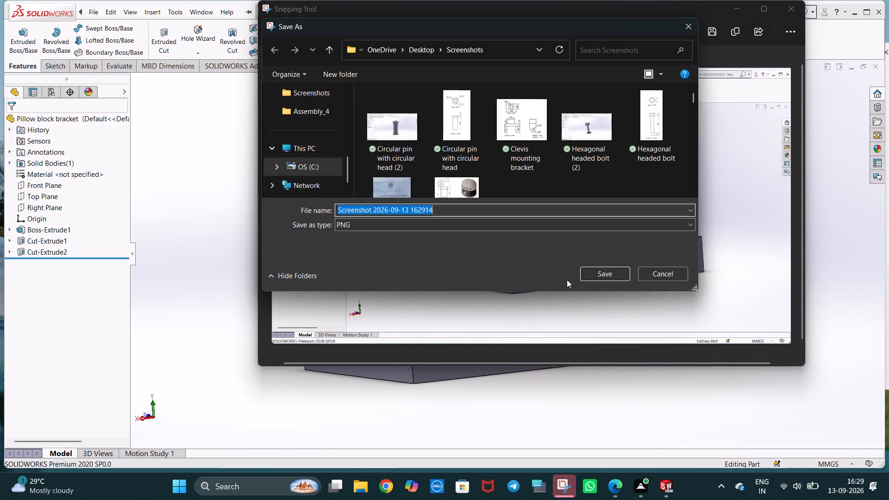
pyautogui.press('BackSpace')
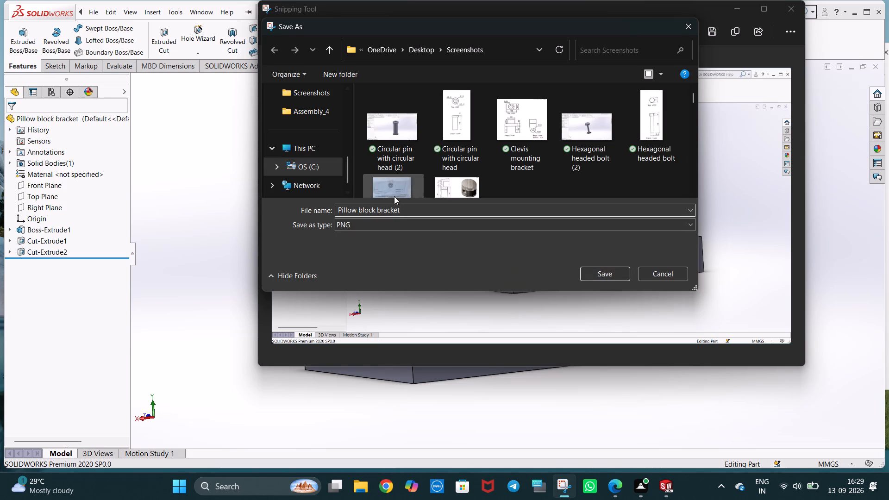
pyautogui.scroll(4, 323, 178)
pyautogui.click(318, 163)
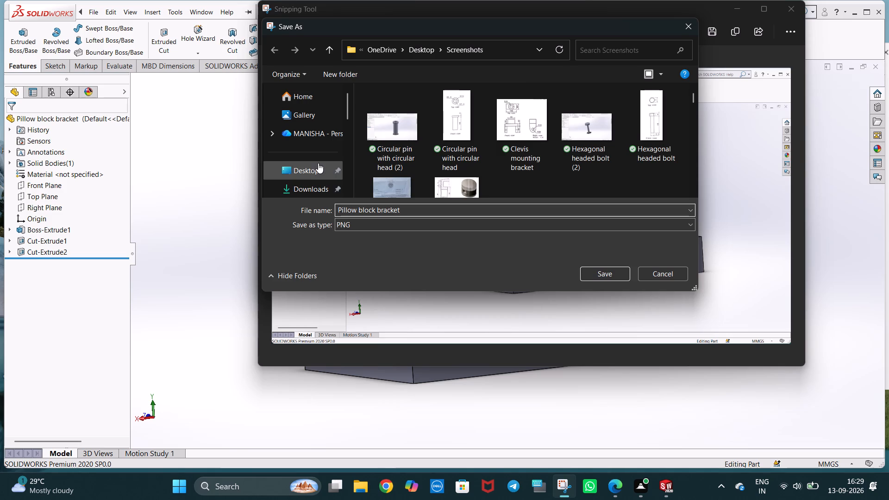
pyautogui.click(611, 272)
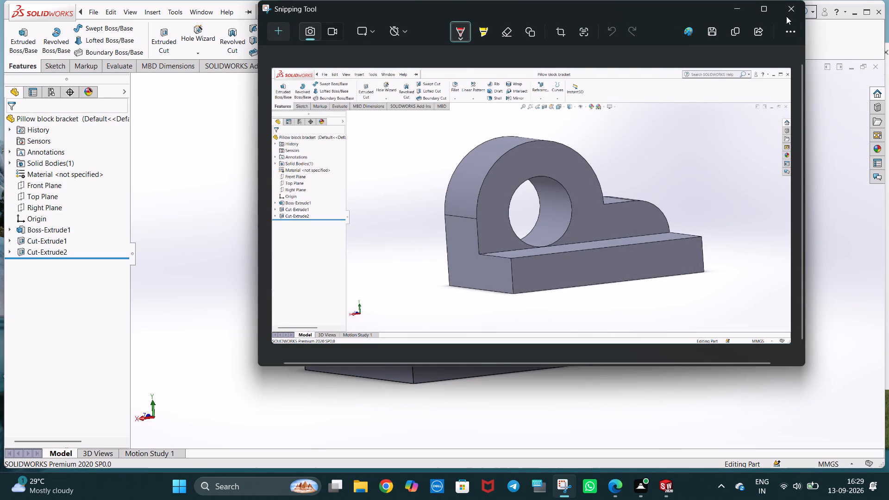
pyautogui.click(786, 15)
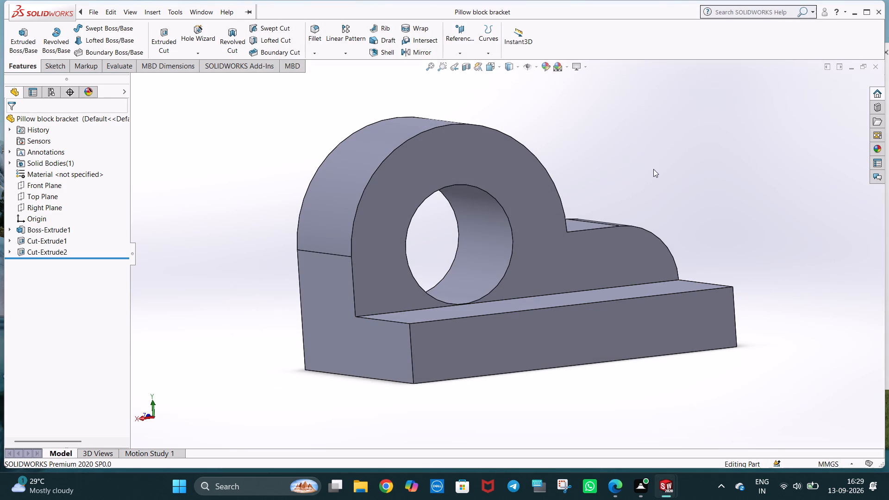
# Save the bracket part again and exit SOLIDWORKS, dismissing any notice.
pyautogui.hotkey('ctrl', 's')
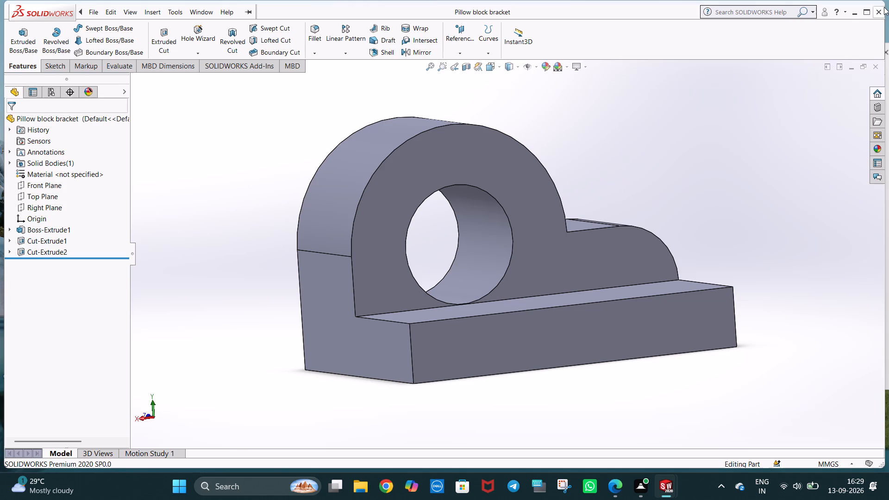
pyautogui.click(878, 10)
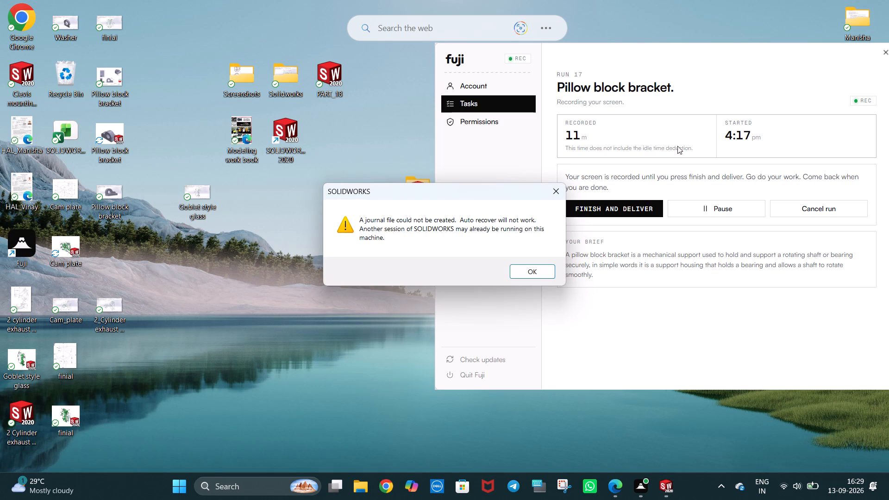
pyautogui.click(546, 269)
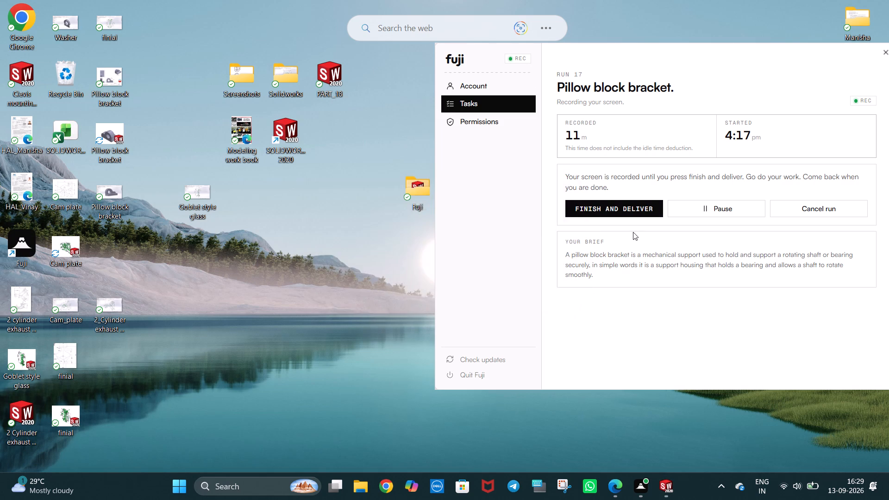